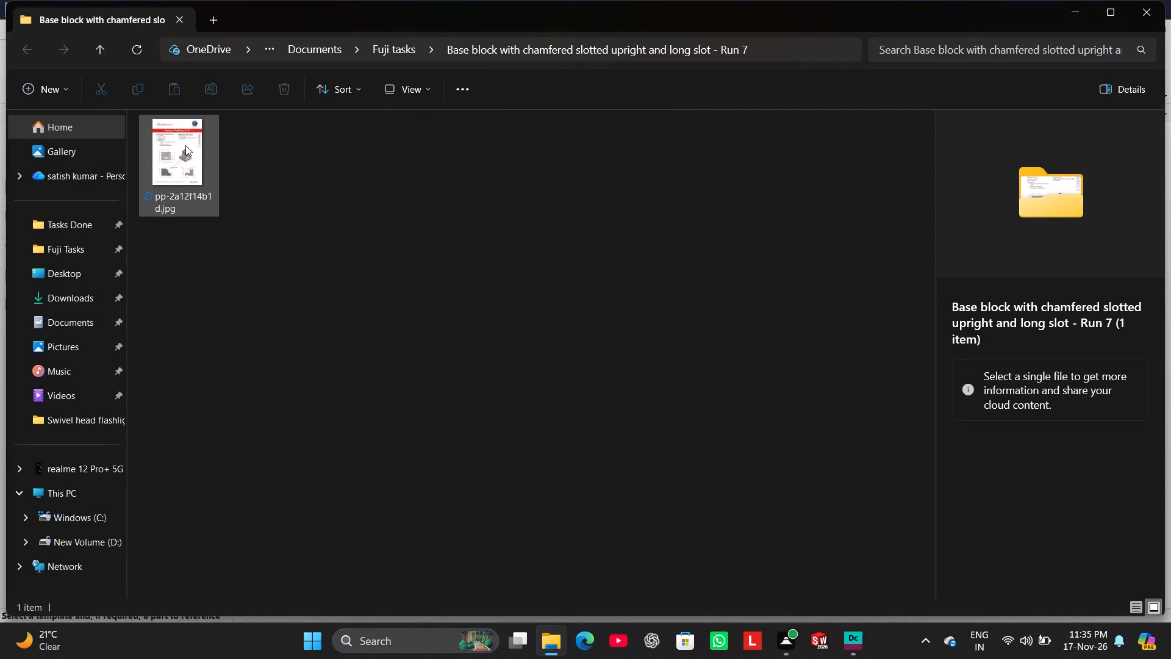
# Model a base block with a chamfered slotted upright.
# Go up to the Fuji tasks folder and copy the folder "Base block with chamfered slotted upright and long slot - Run 7".
pyautogui.click(92, 56)
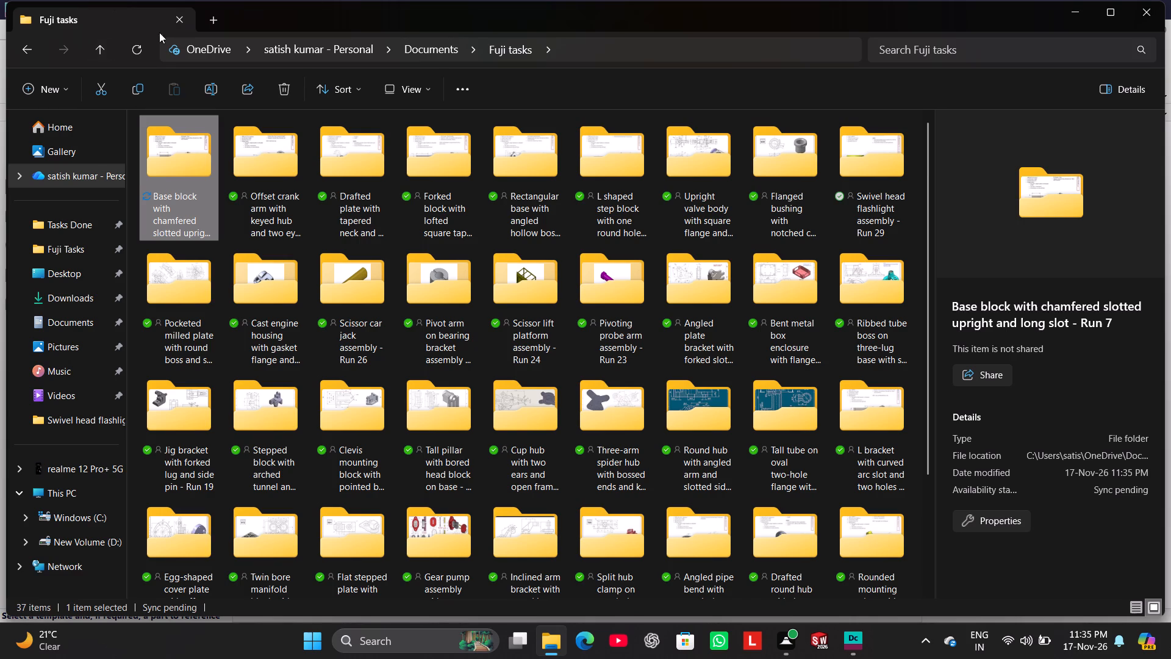
pyautogui.click(175, 177)
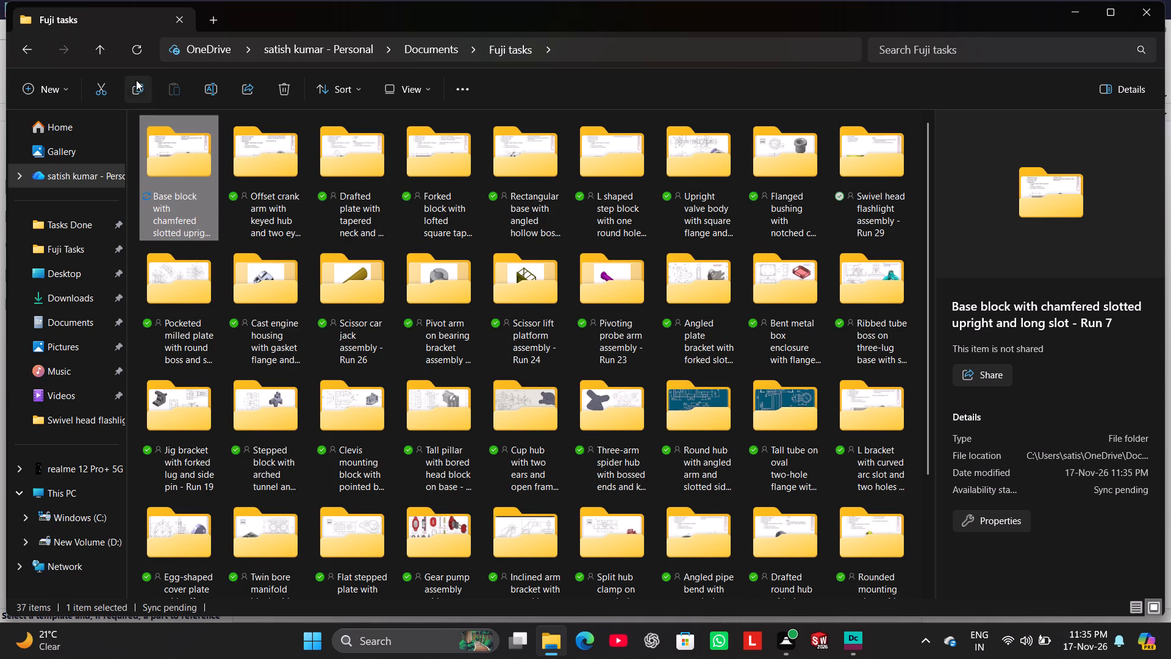
pyautogui.click(132, 88)
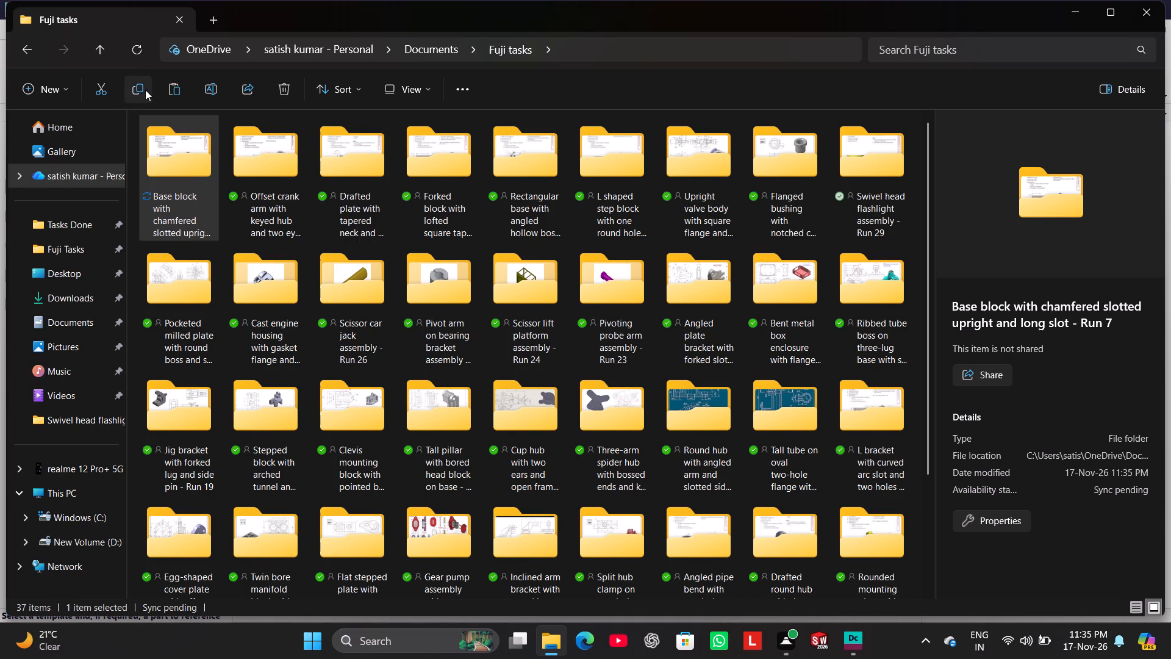
# Open the name of the "Base block with chamfered slotted upright and long slot - Run 7" folder for editing and copy it.
pyautogui.click(171, 169)
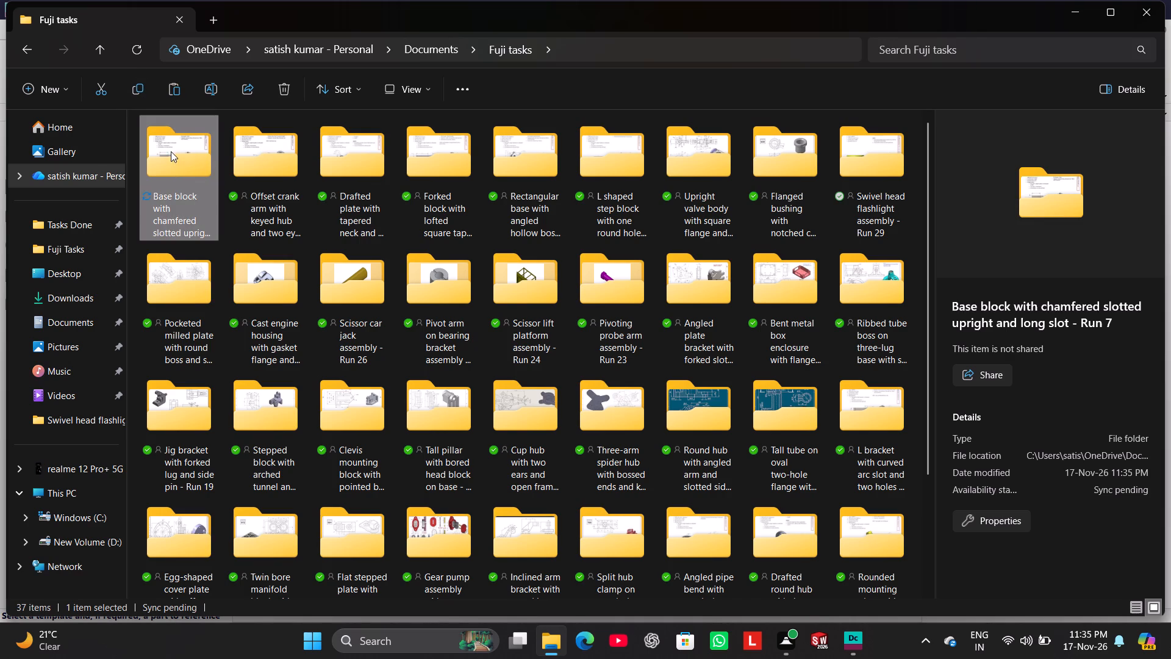
pyautogui.click(210, 86)
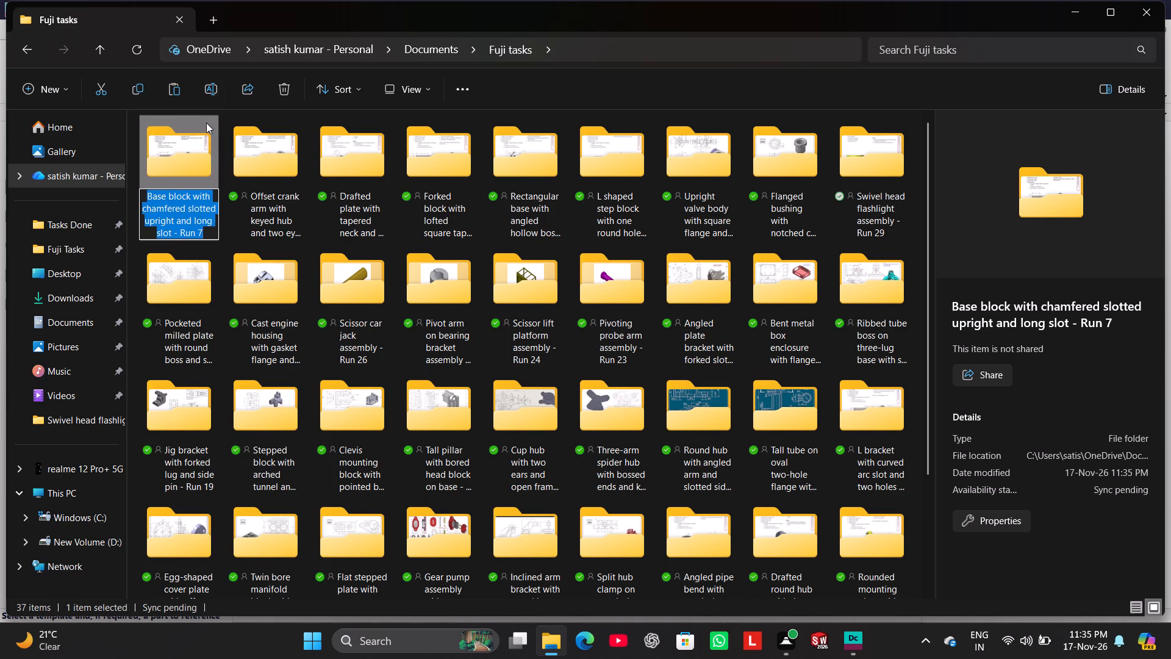
pyautogui.click(138, 87)
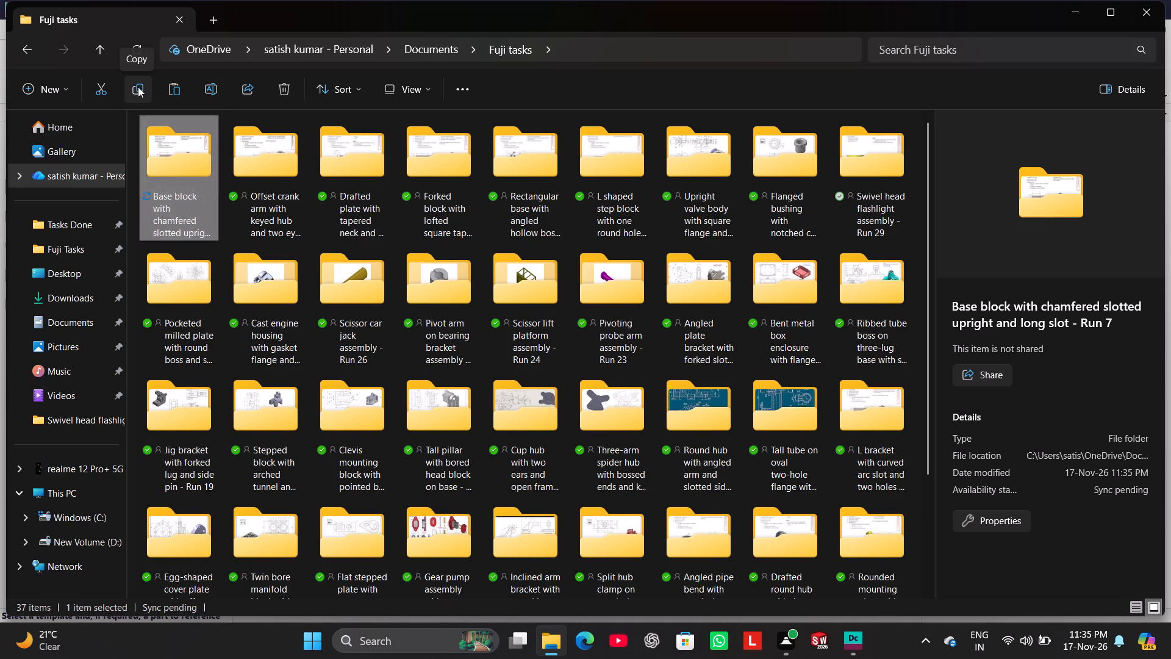
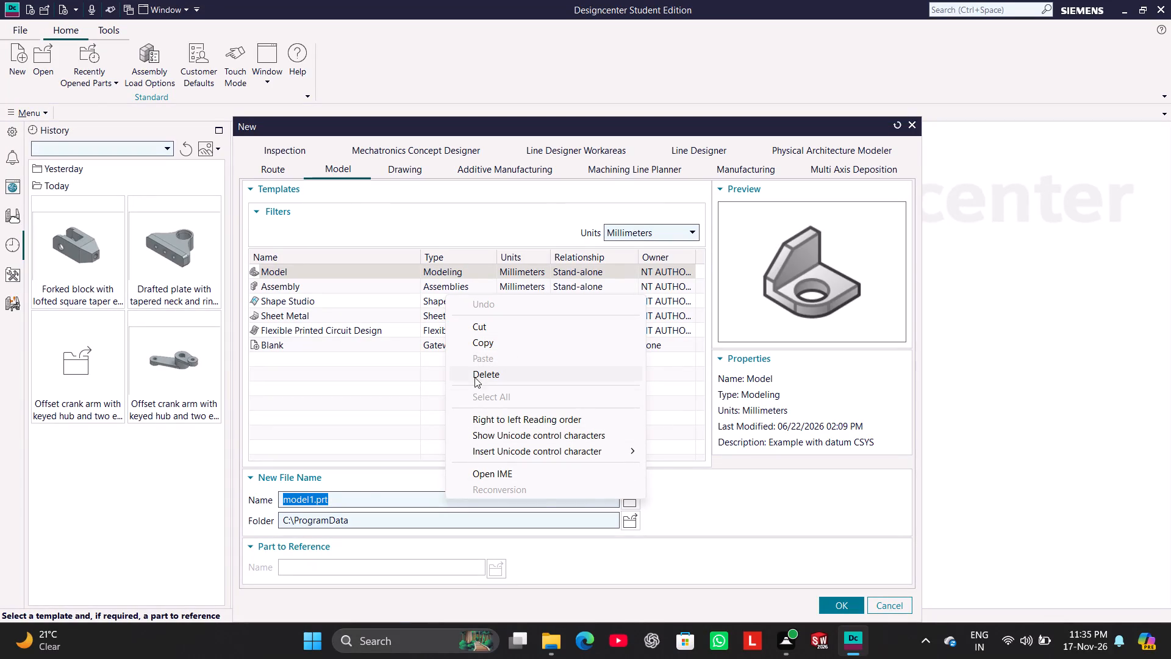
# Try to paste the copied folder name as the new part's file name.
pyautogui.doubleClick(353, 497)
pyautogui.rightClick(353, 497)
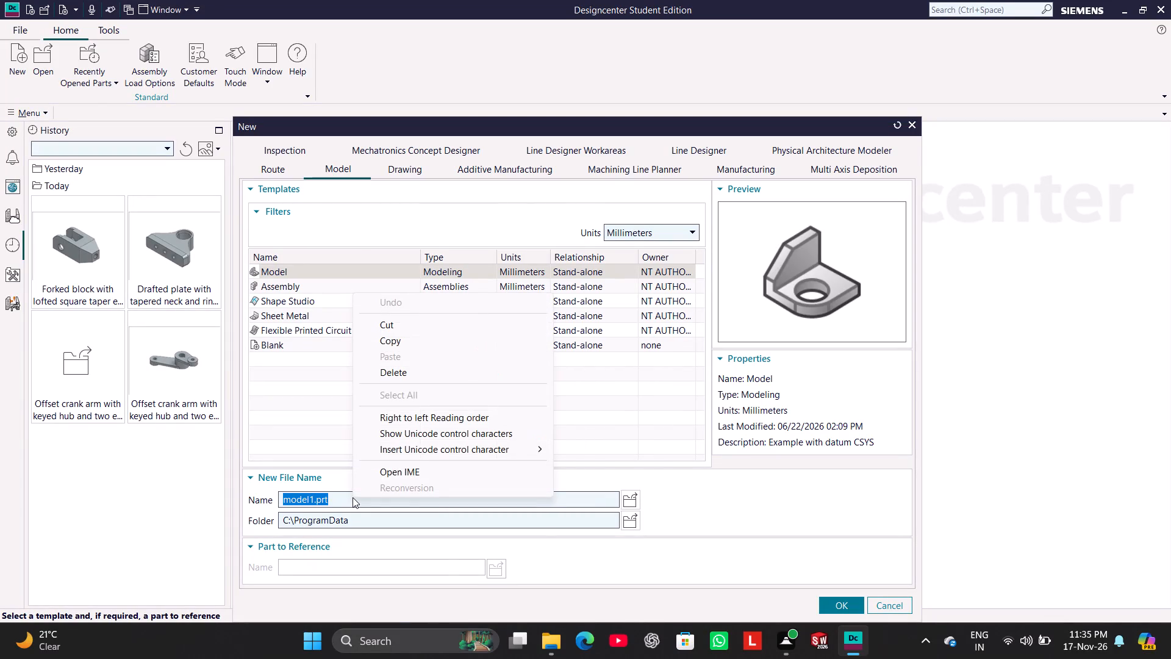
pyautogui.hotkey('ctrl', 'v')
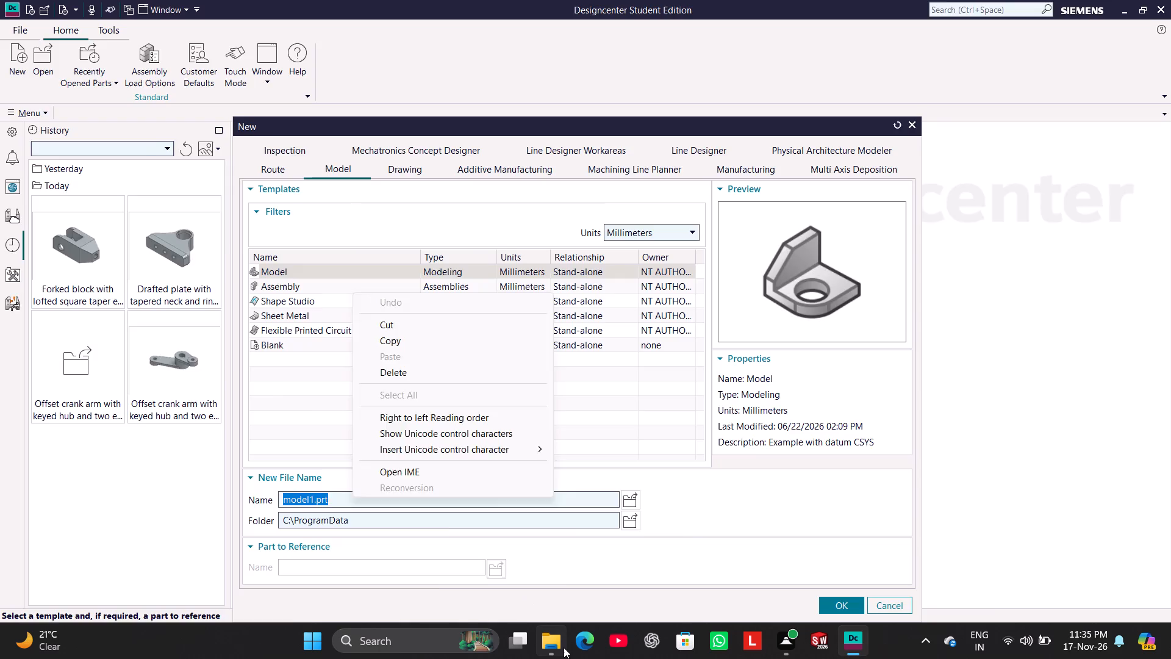
# Switch to File Explorer and copy the name text of the folder "Base block with chamfered slotted upright and long slot - Run 7".
pyautogui.click(564, 647)
pyautogui.click(208, 93)
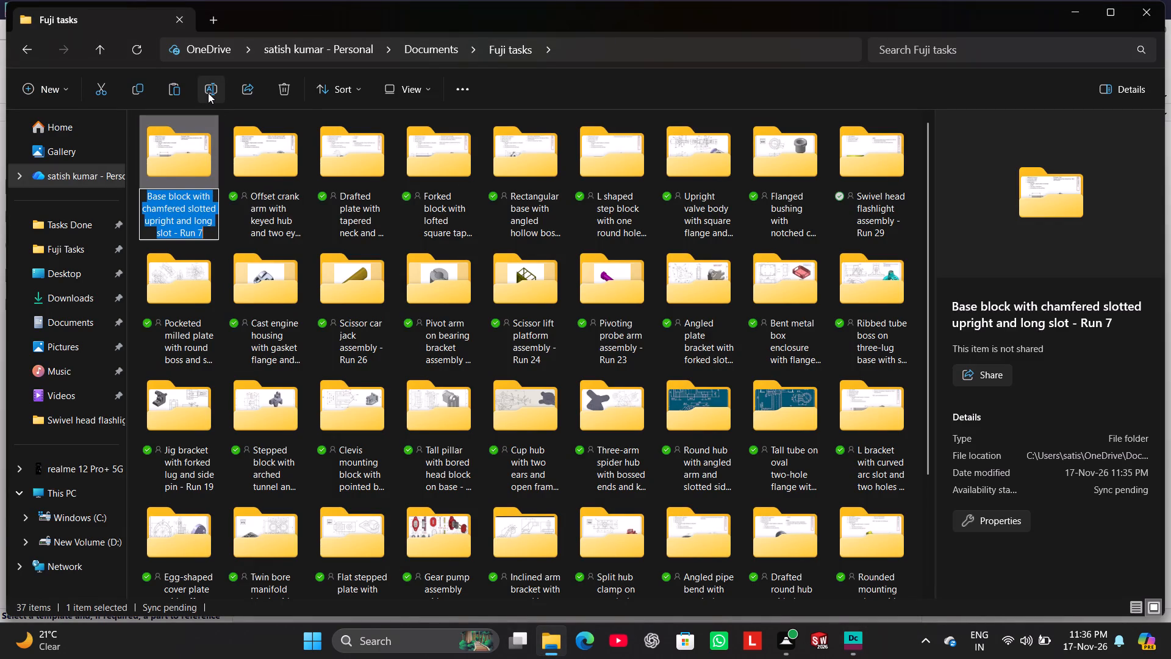
pyautogui.rightClick(182, 212)
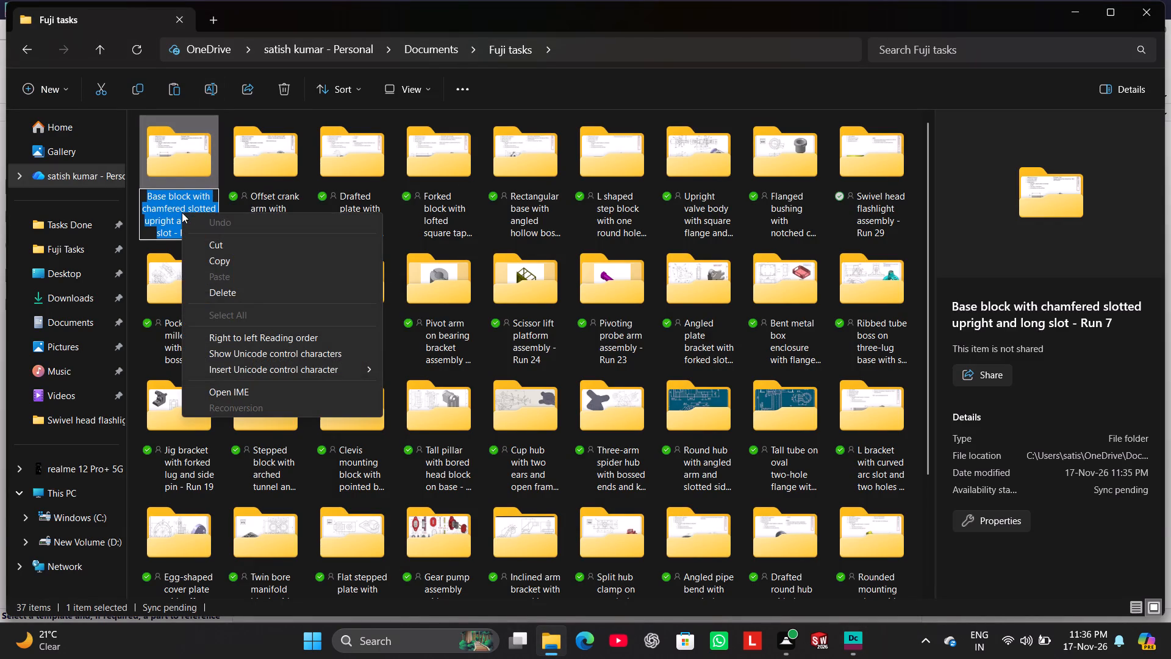
pyautogui.click(231, 255)
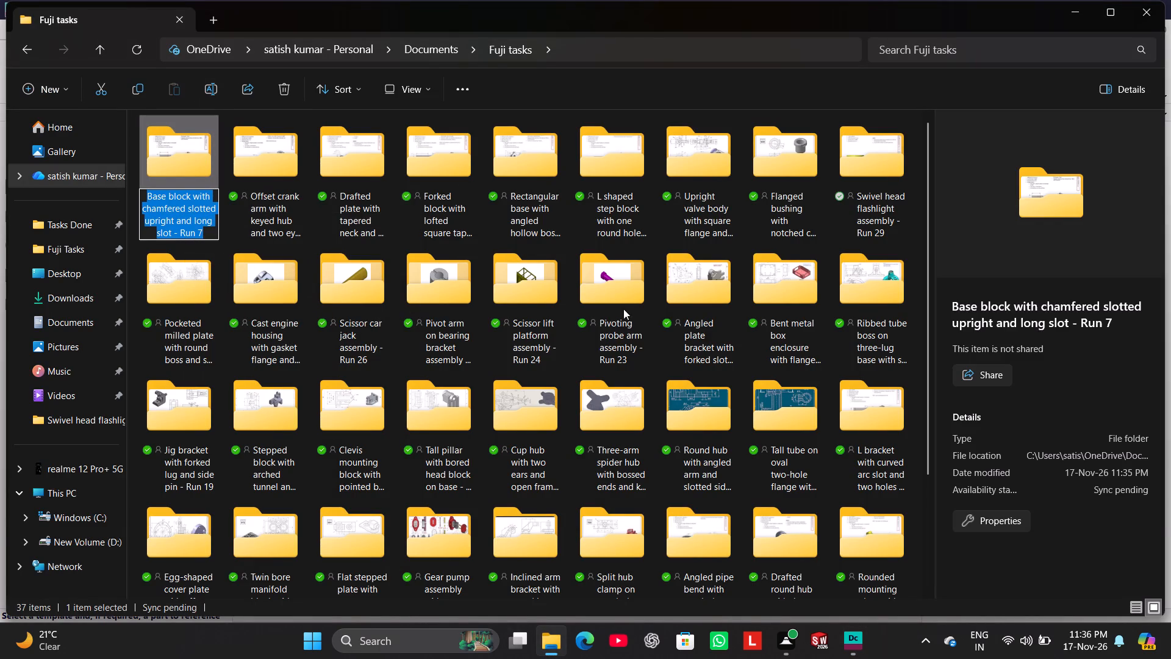
# Back in Designcenter, name the new model "Base block with chamfered slotted upright and long slot", using the copied name without its "- Run 7" ending.
pyautogui.click(846, 632)
pyautogui.rightClick(391, 501)
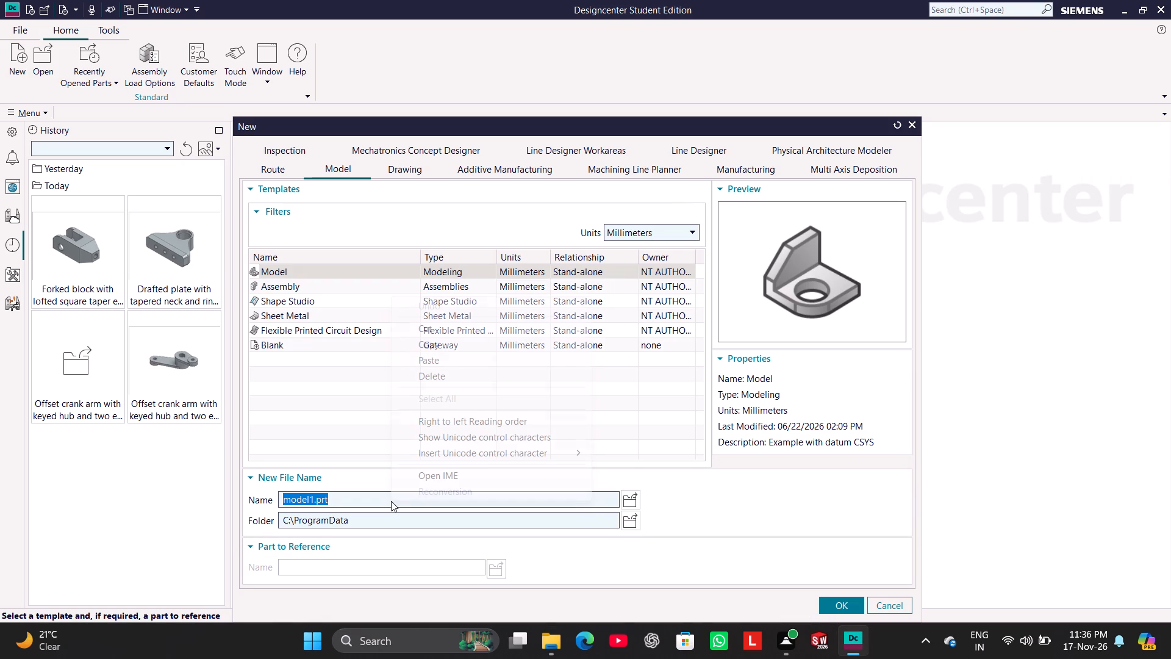
pyautogui.click(451, 357)
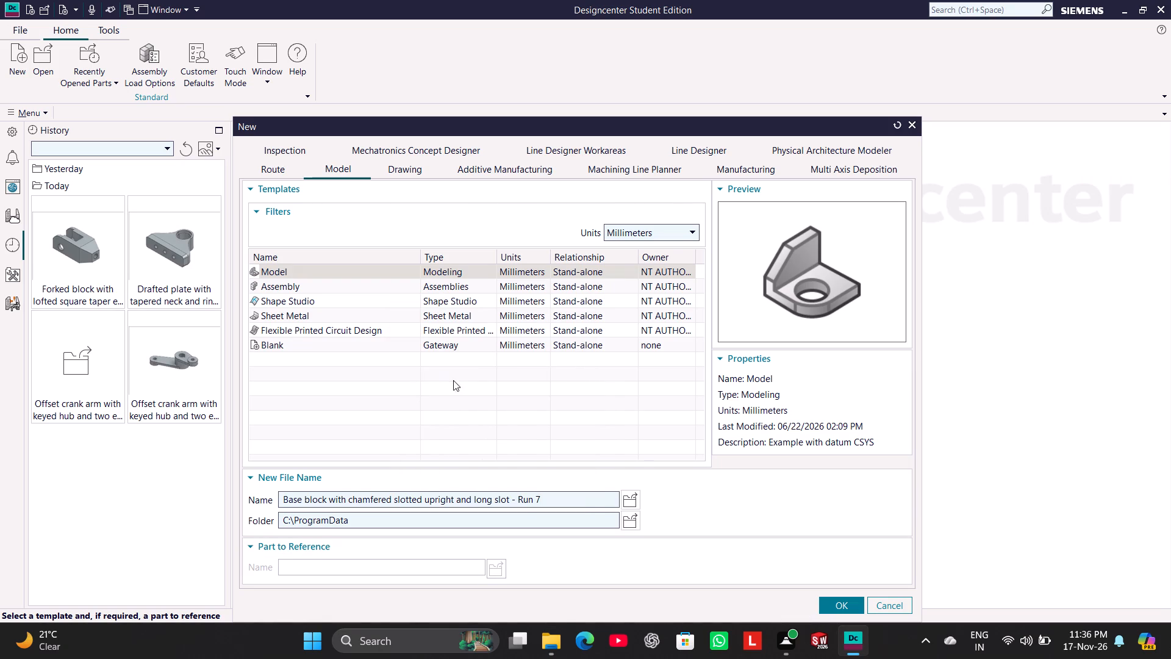
pyautogui.press('BackSpace')
pyautogui.press('BackSpace')
pyautogui.press('BackSpace')
pyautogui.press('BackSpace')
pyautogui.press('BackSpace')
pyautogui.press('BackSpace')
pyautogui.press('BackSpace')
pyautogui.press('BackSpace')
# Copy the full shortened name of the new model file for reuse.
pyautogui.click(491, 501)
pyautogui.click(491, 501)
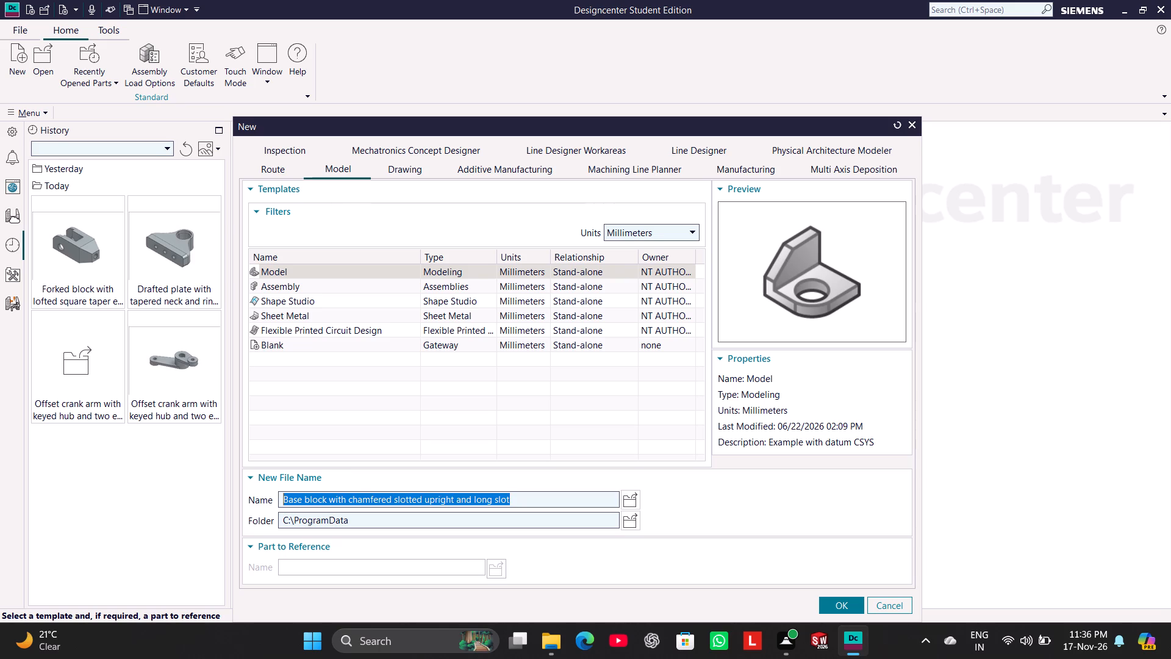
pyautogui.rightClick(491, 501)
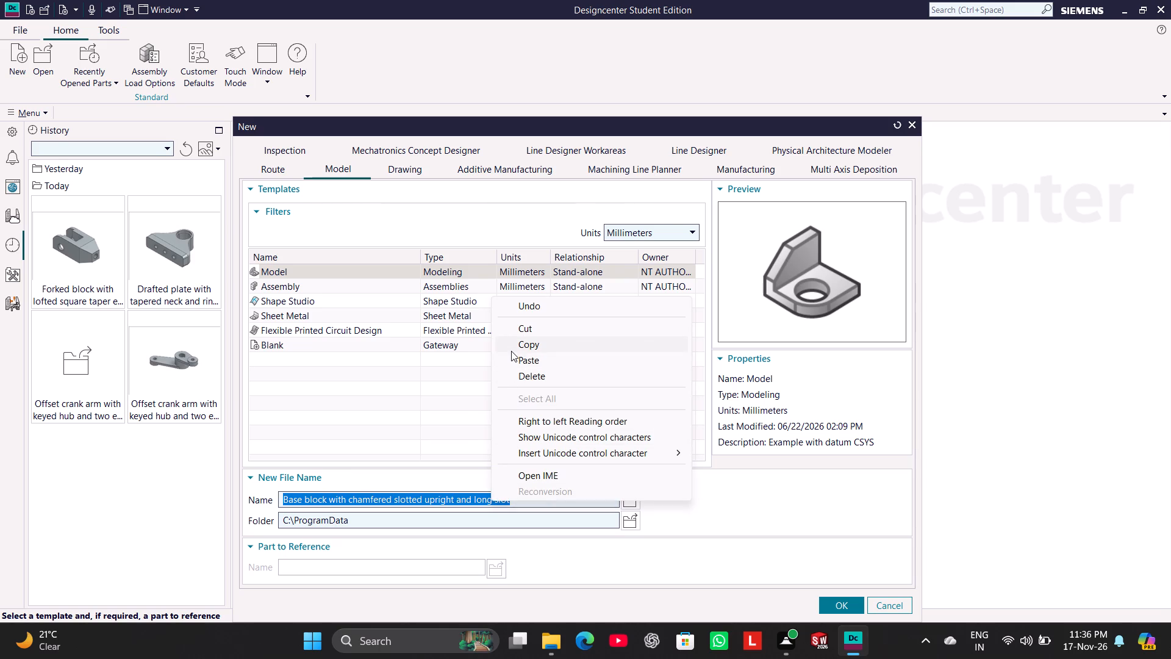
pyautogui.click(511, 351)
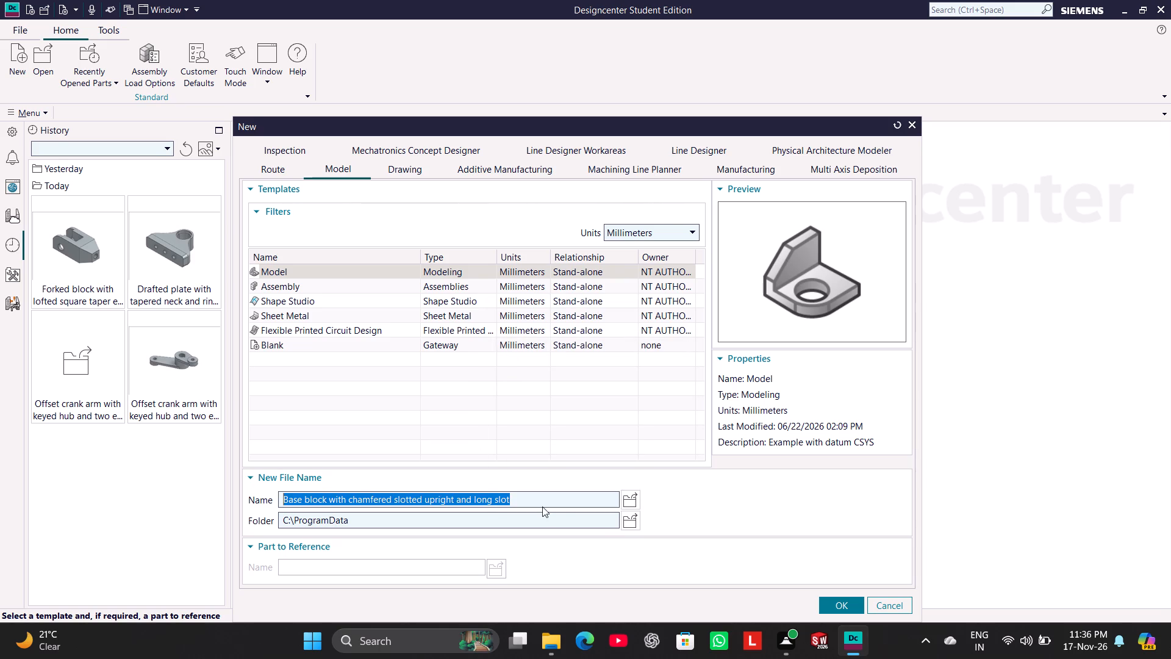
# Set the save folder to Tasks Done and create the new millimetre model part.
pyautogui.click(627, 524)
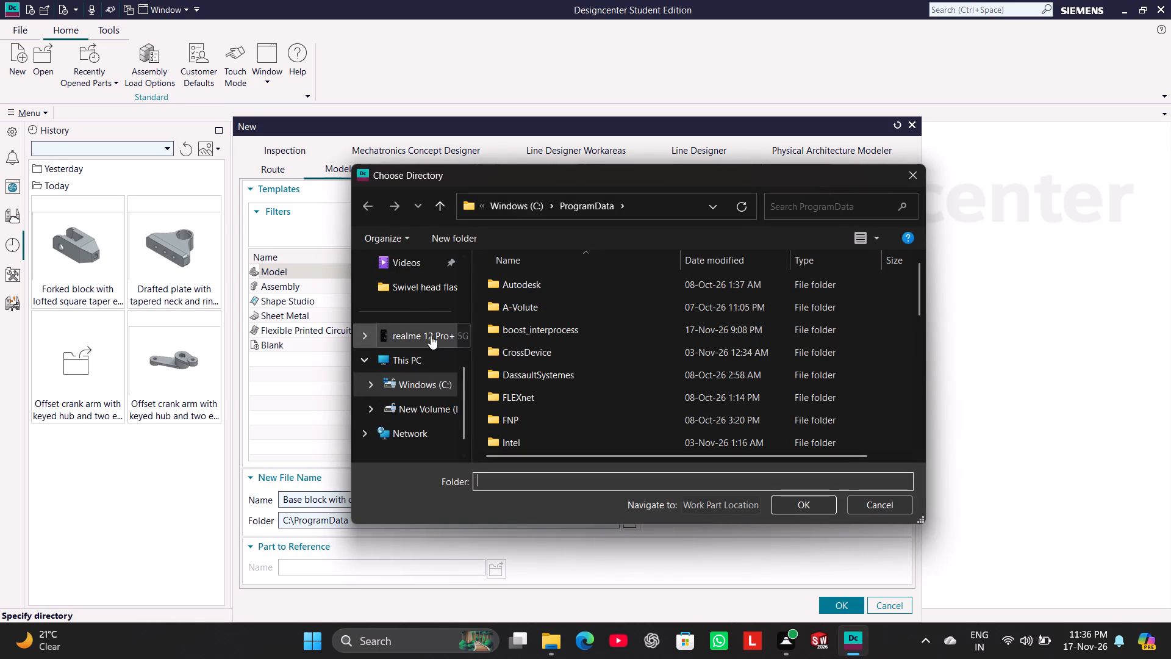
pyautogui.scroll(2, 430, 326)
pyautogui.click(421, 340)
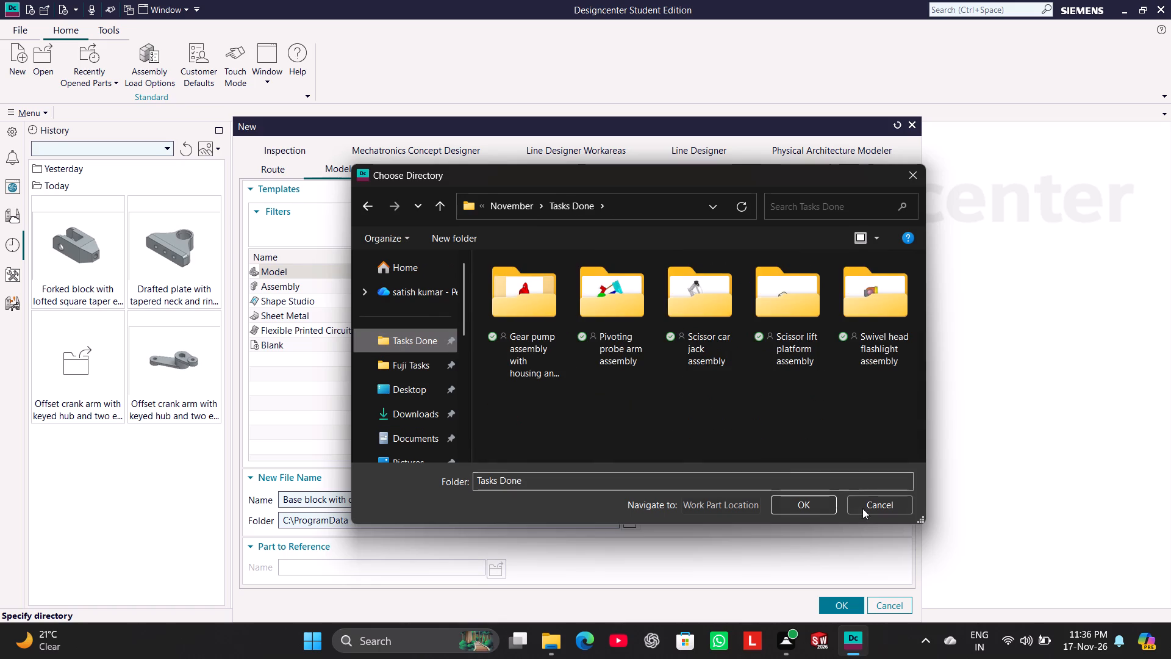
pyautogui.click(793, 503)
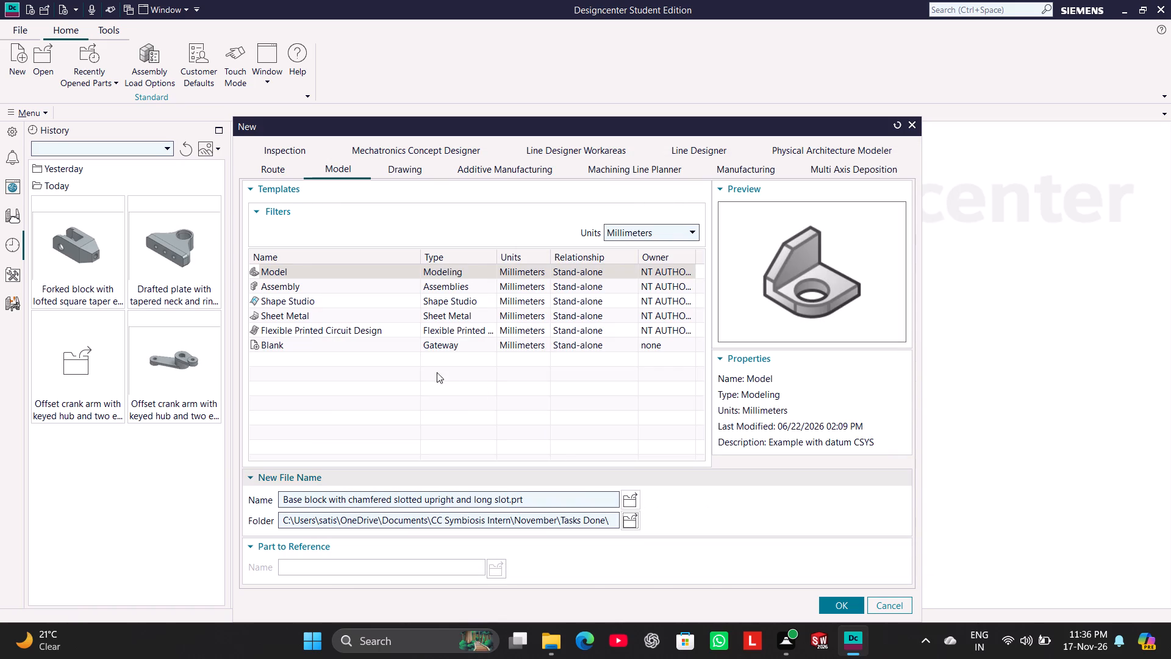
pyautogui.click(853, 607)
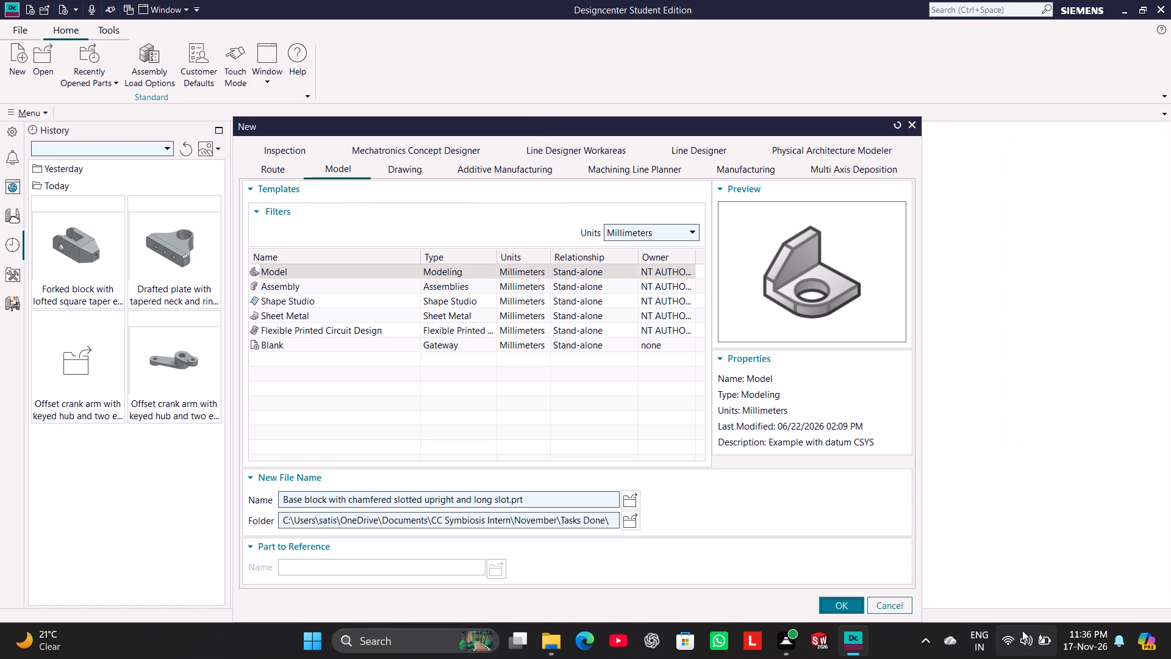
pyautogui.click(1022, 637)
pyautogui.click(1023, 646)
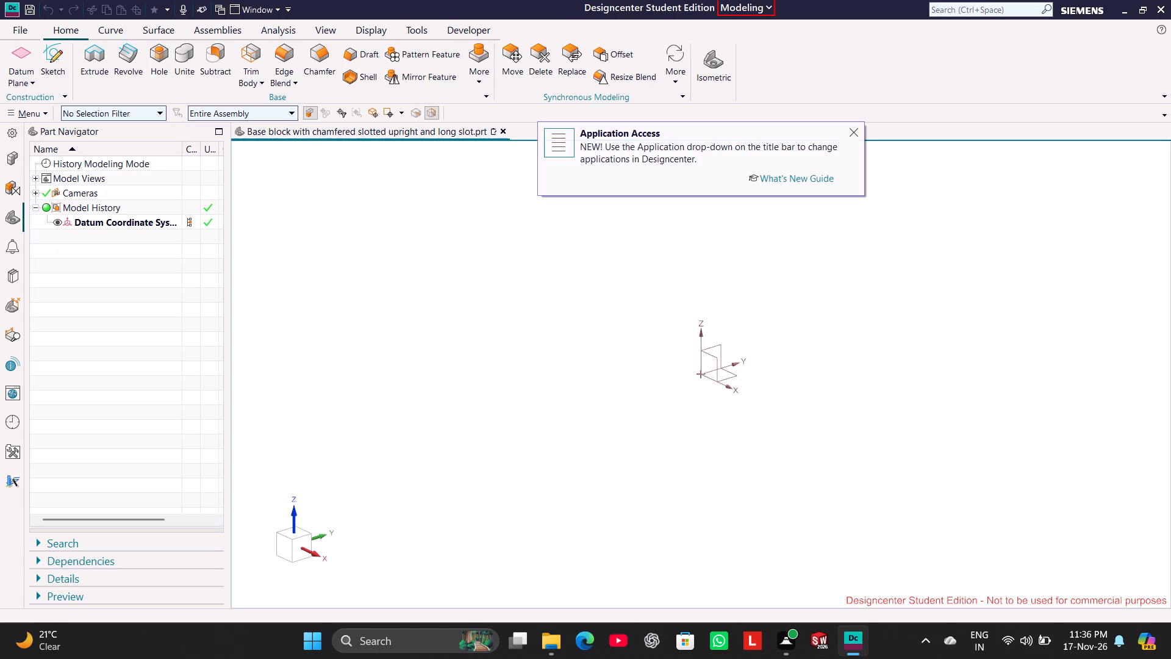
# Dismiss the Application Access notification.
pyautogui.click(859, 131)
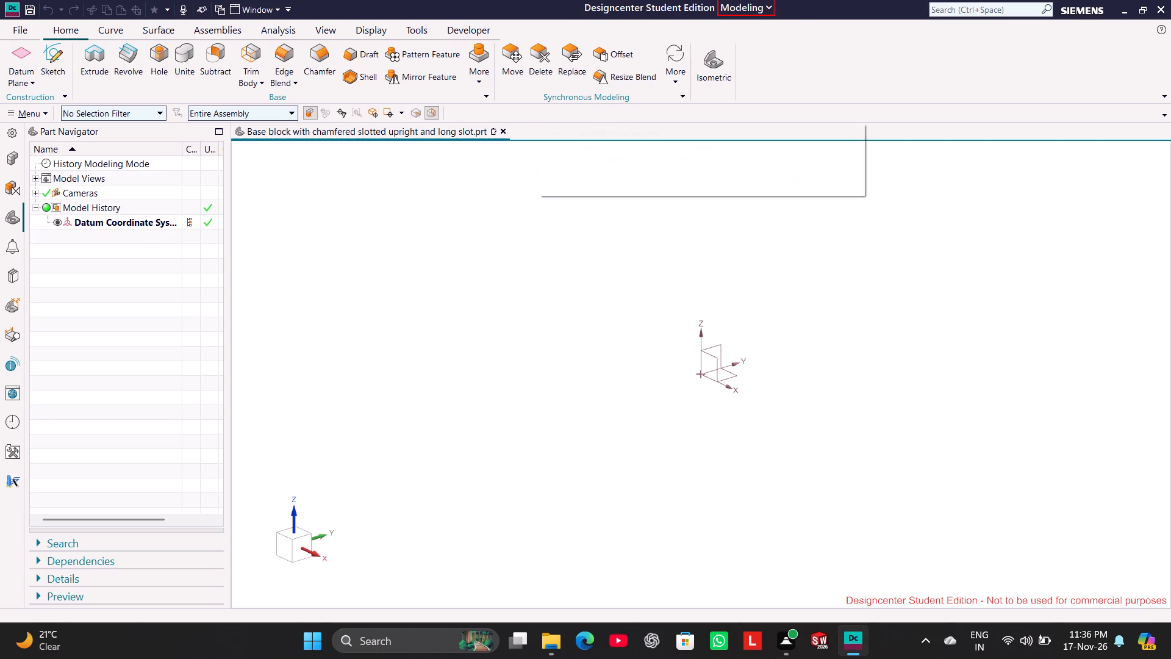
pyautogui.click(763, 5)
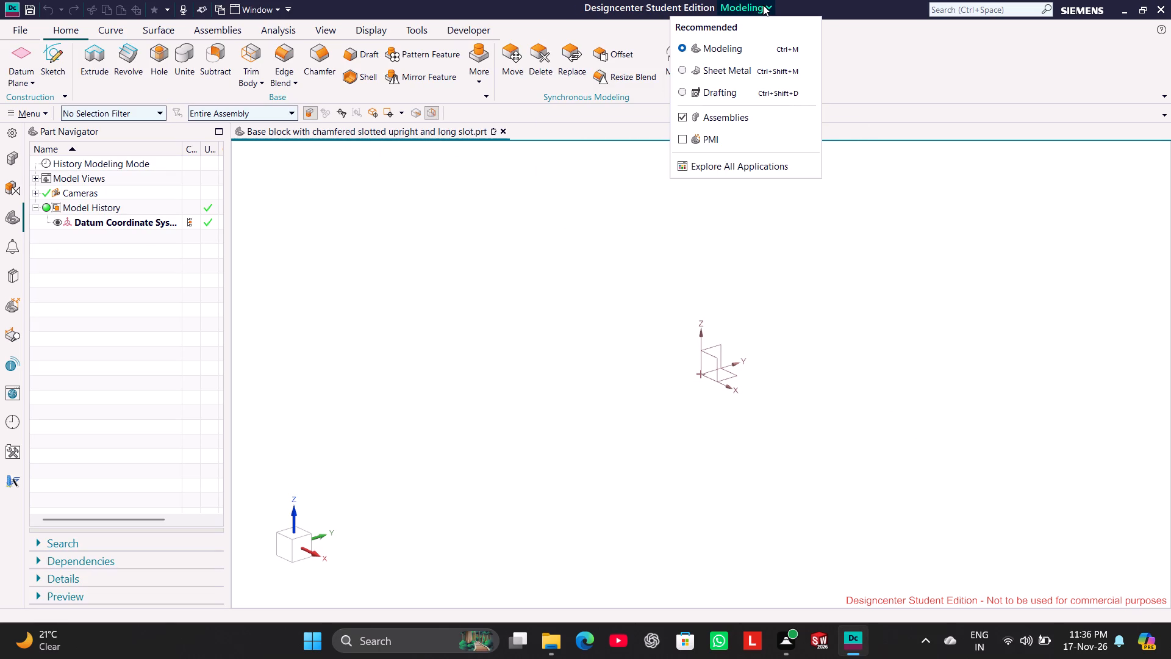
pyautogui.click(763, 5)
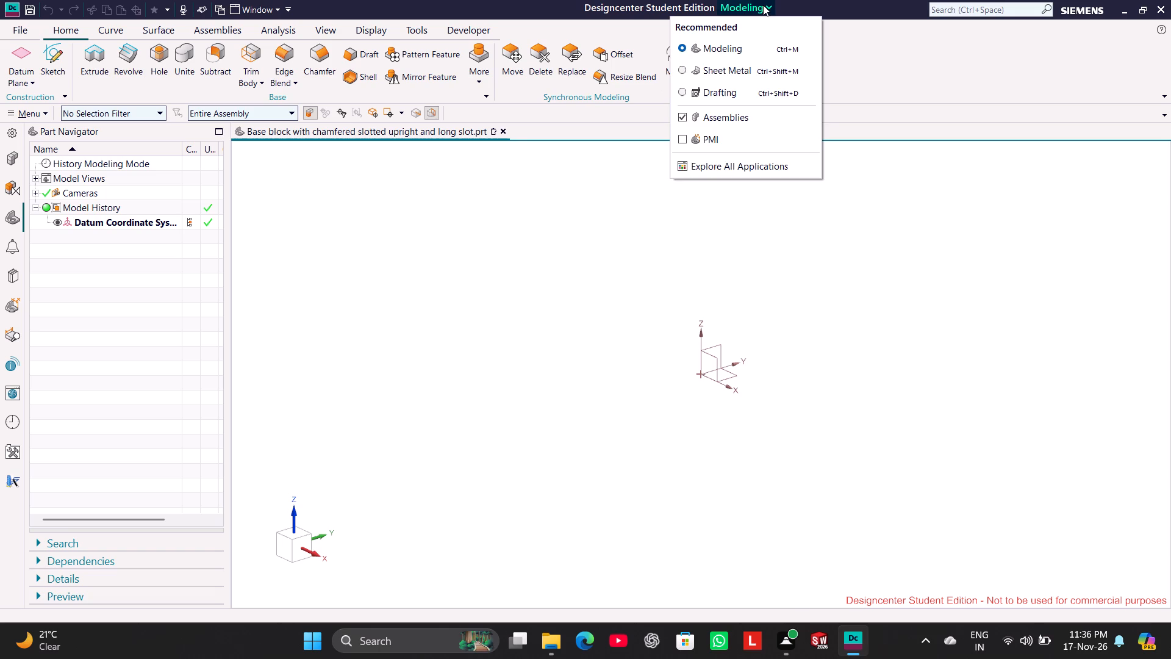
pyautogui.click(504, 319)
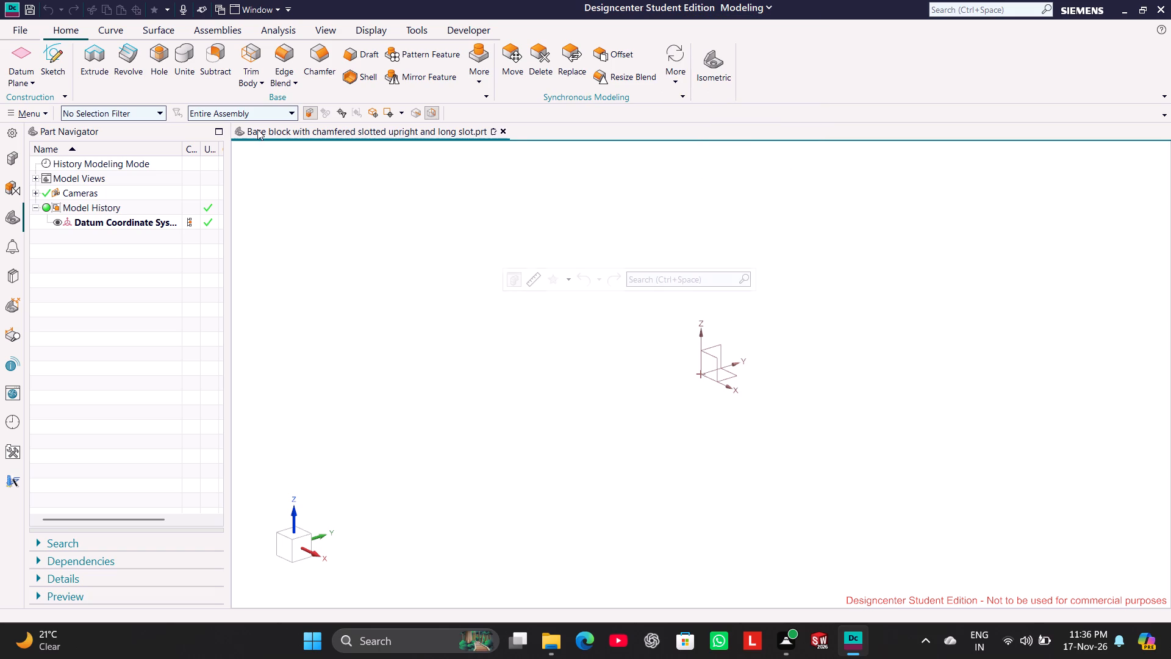
# Start recording a C# journal saved in Tasks Done as "Base block with chamfered slotted upright and long slot".
pyautogui.click(465, 33)
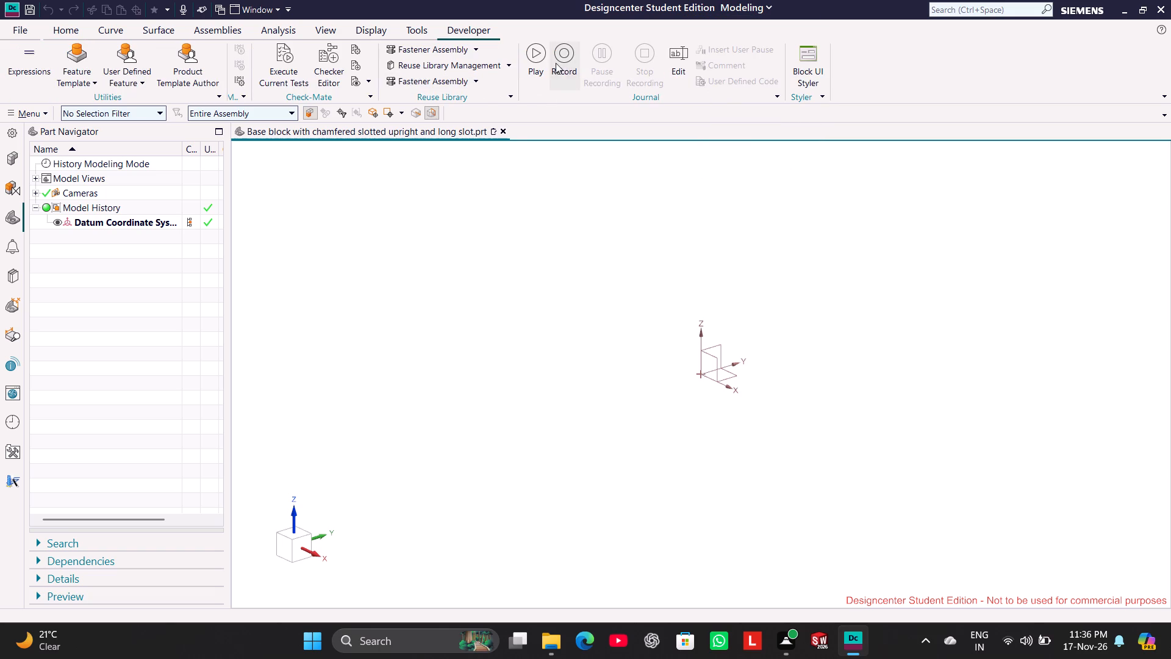
pyautogui.click(556, 63)
pyautogui.click(366, 392)
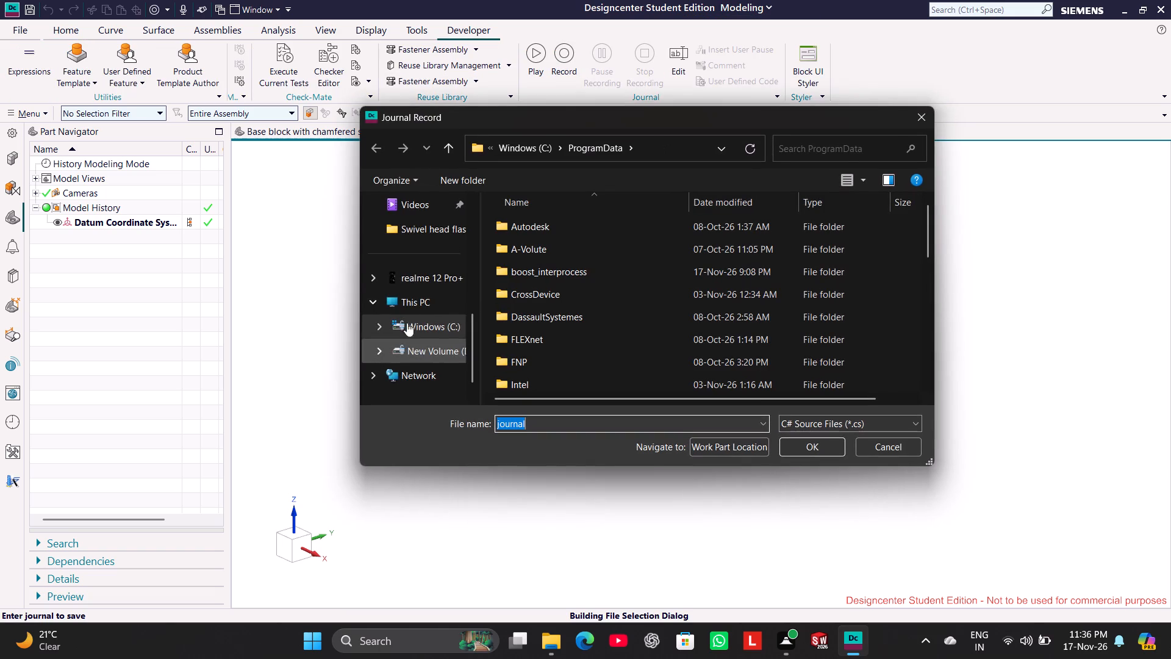
pyautogui.scroll(2, 435, 287)
pyautogui.click(435, 302)
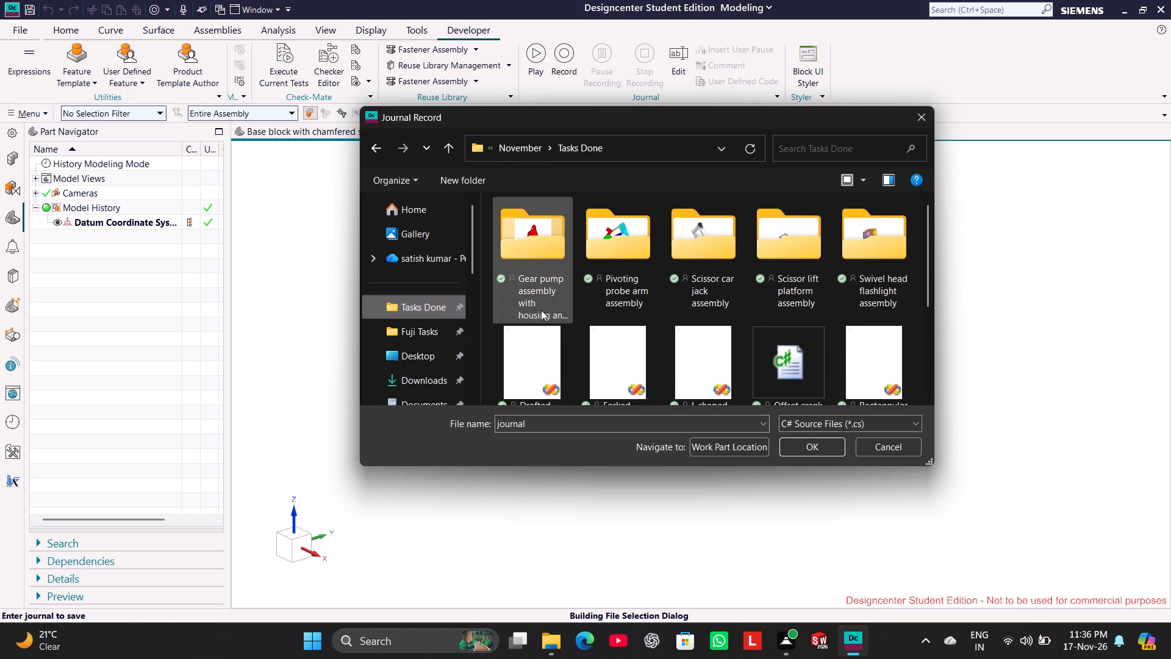
pyautogui.click(598, 422)
pyautogui.rightClick(596, 420)
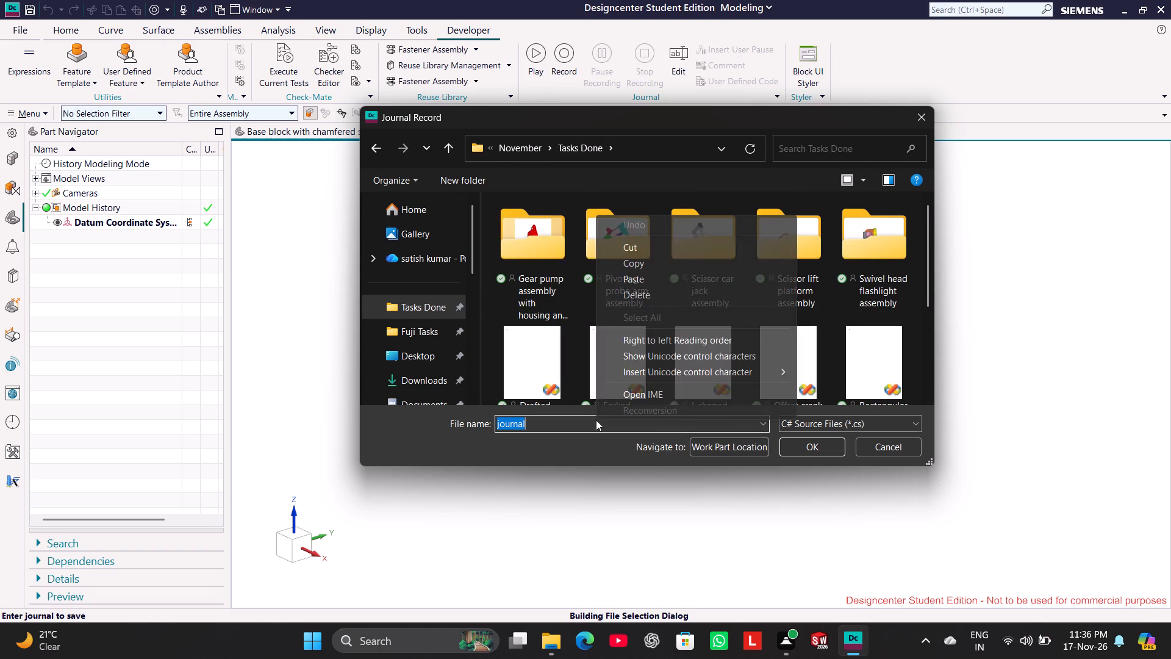
pyautogui.click(634, 281)
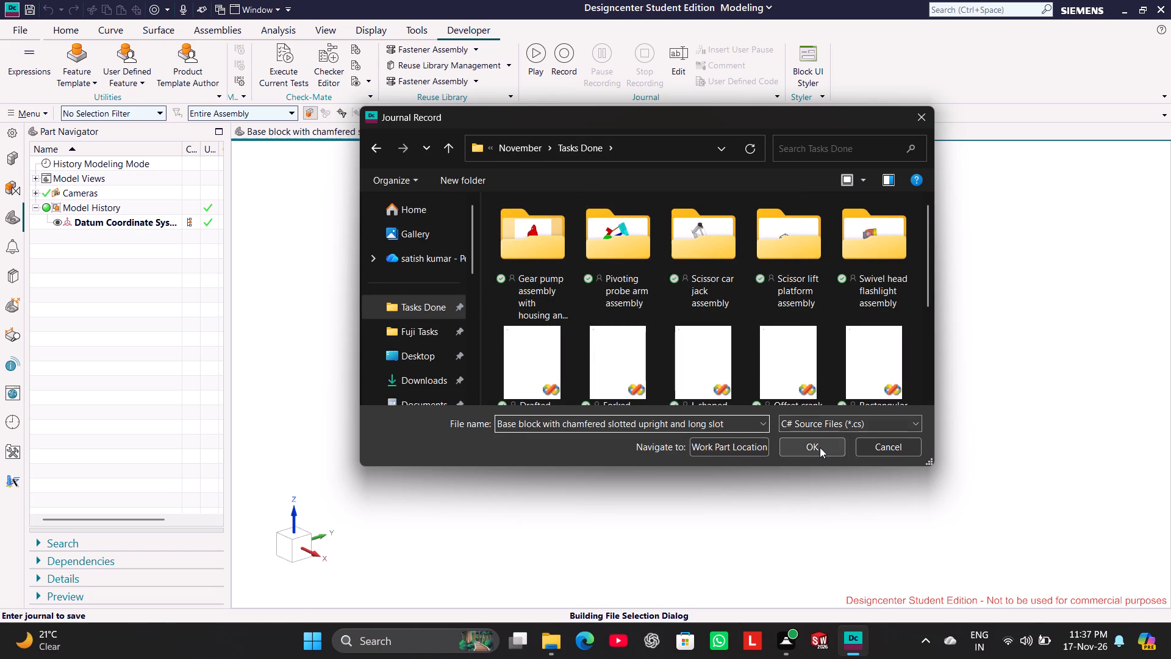
pyautogui.click(819, 446)
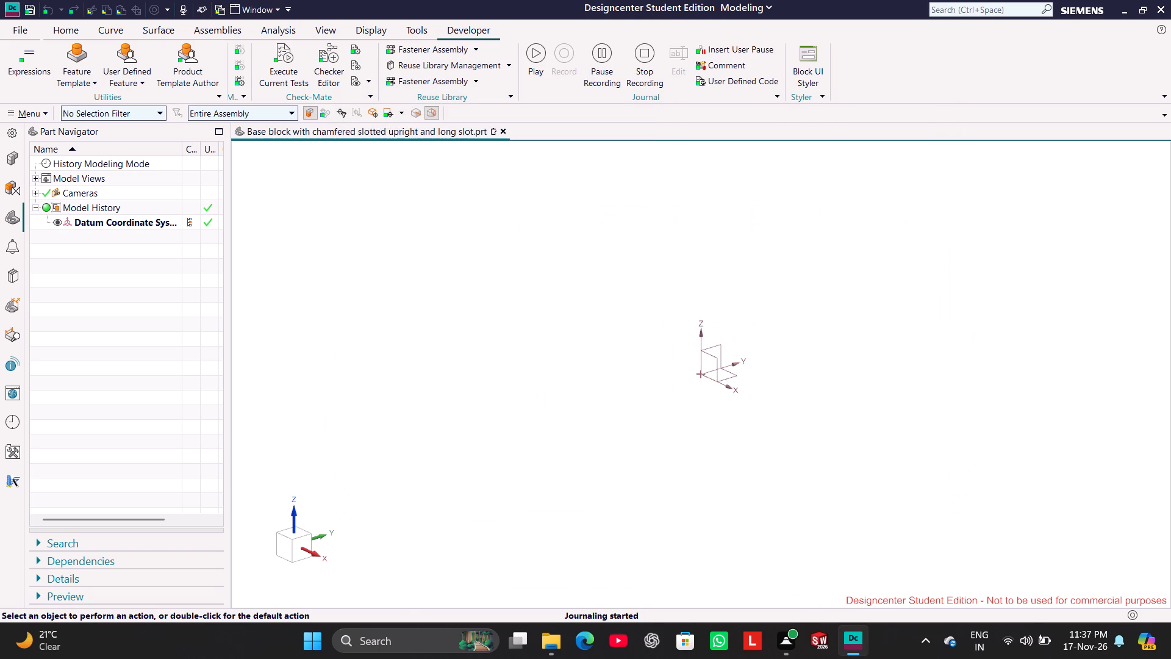
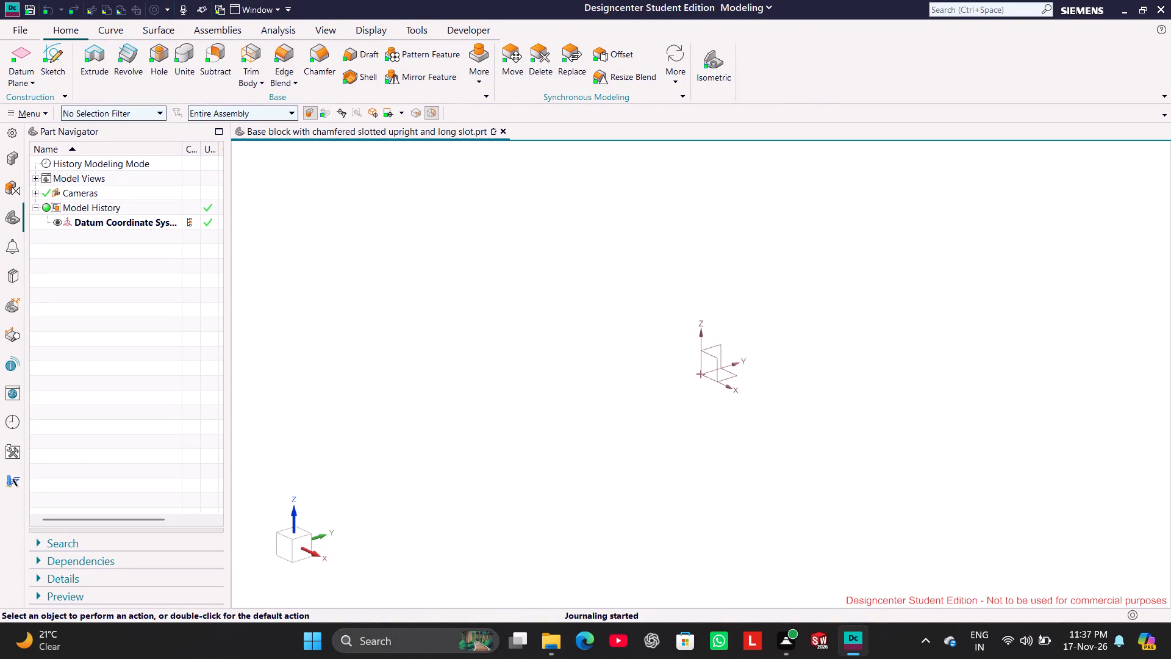
# Open the reference drawing image from the "Base block with chamfered slotted upright and long slot - Run 7" folder in Fuji tasks.
pyautogui.click(545, 641)
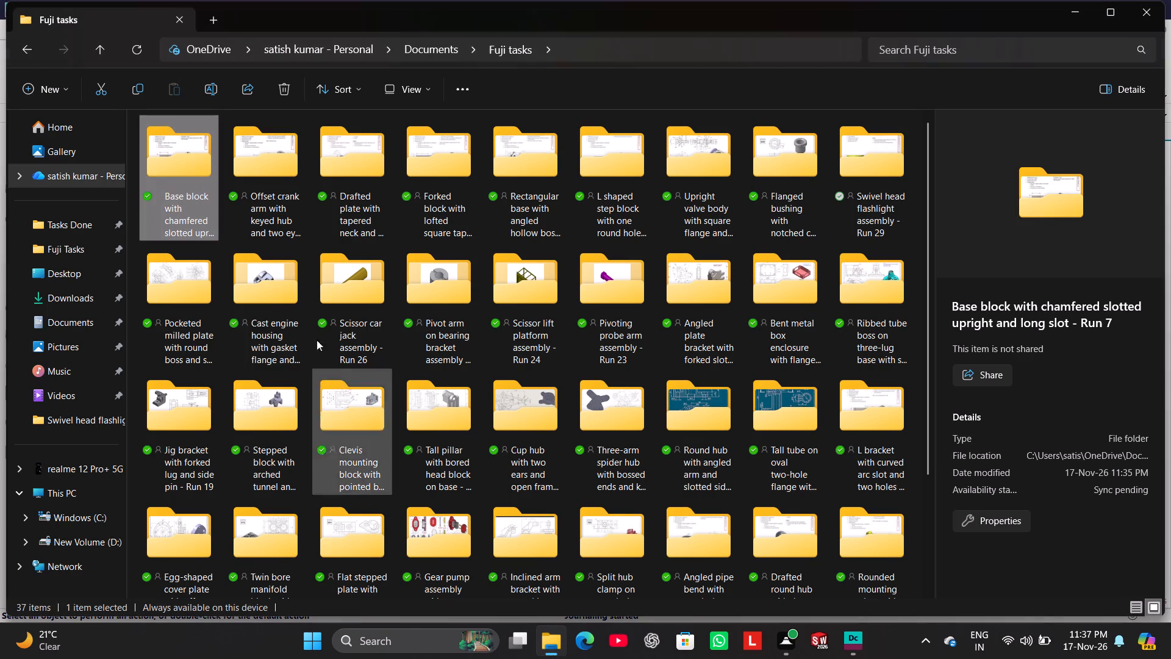
pyautogui.doubleClick(172, 148)
pyautogui.doubleClick(172, 148)
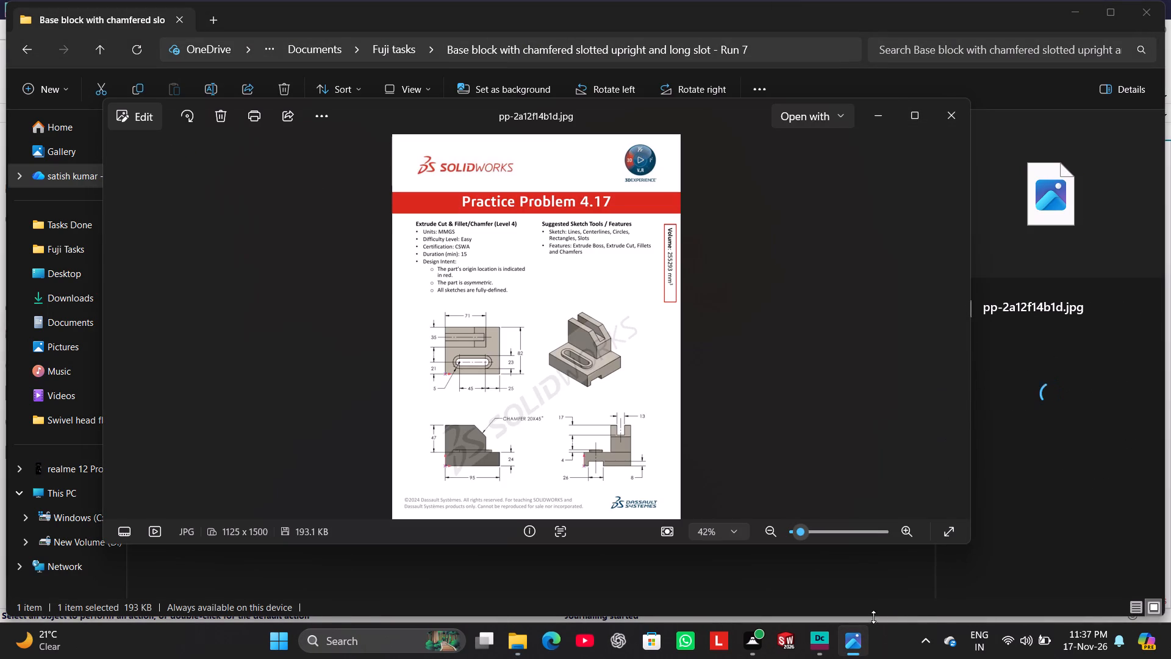
# Examine the Practice Problem 4.17 drawing for the base, upright, slot and chamfer dimensions and the marked origin location.
pyautogui.click(823, 641)
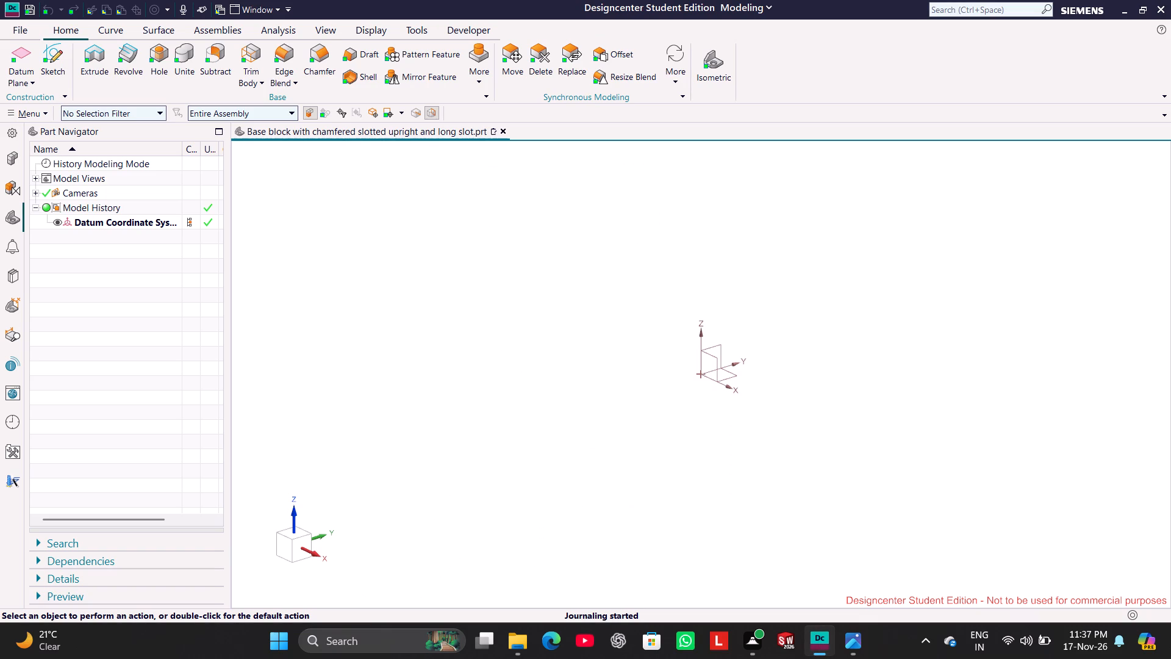
pyautogui.click(847, 646)
pyautogui.scroll(2, 499, 336)
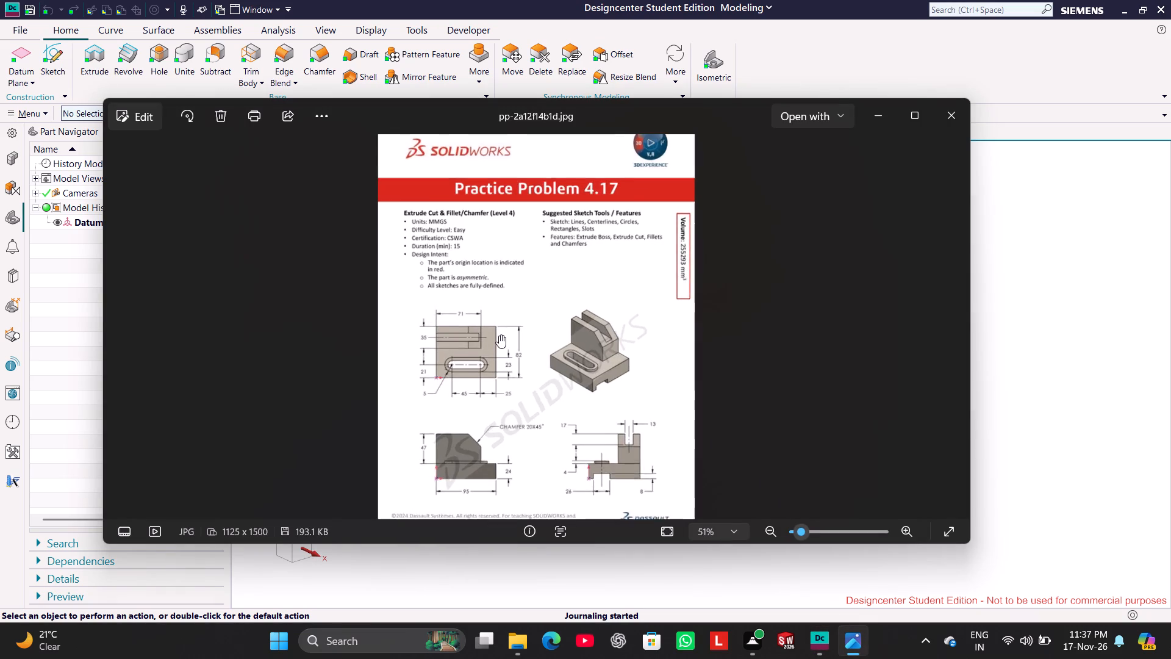
pyautogui.scroll(3, 499, 333)
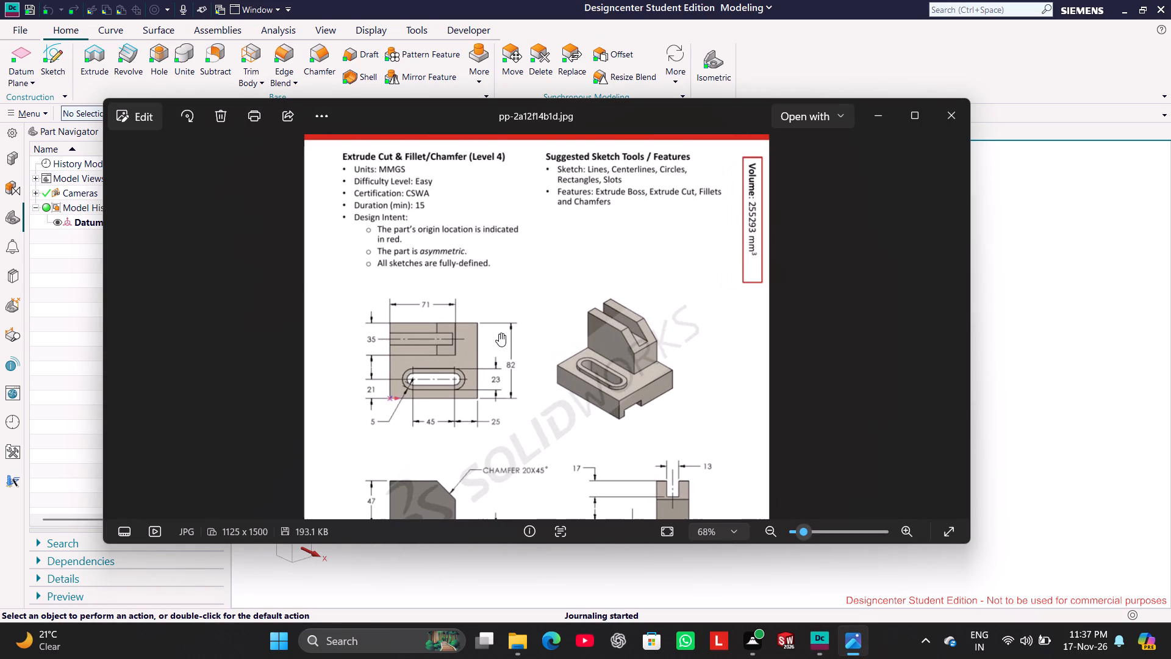
pyautogui.scroll(1, 499, 333)
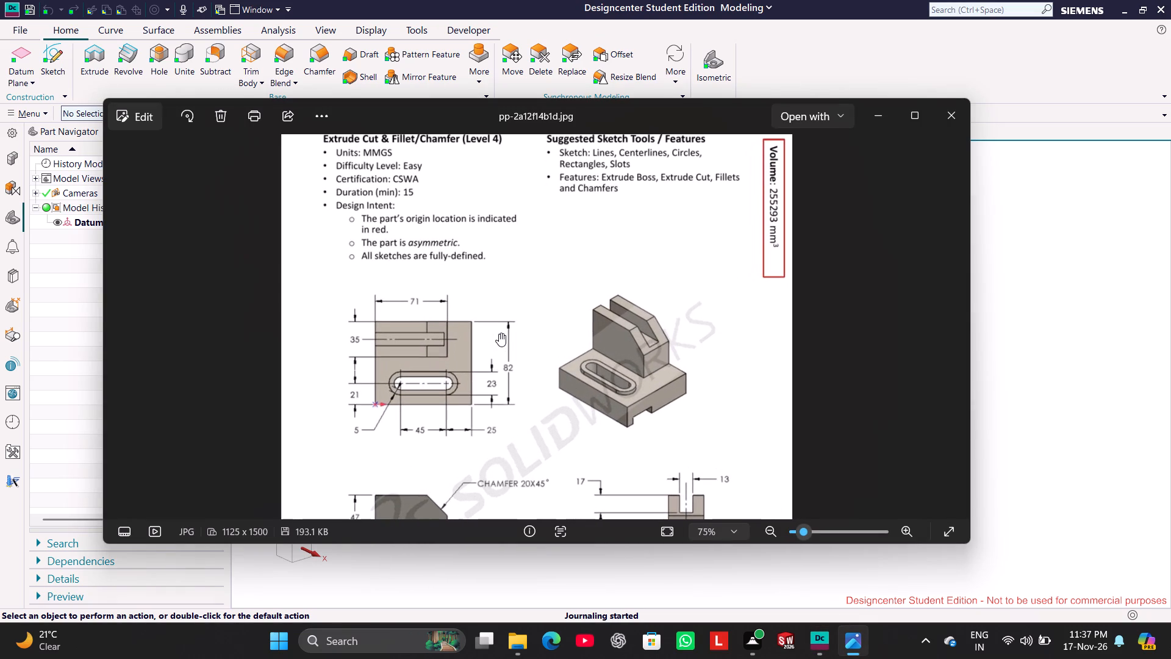
pyautogui.scroll(1, 496, 353)
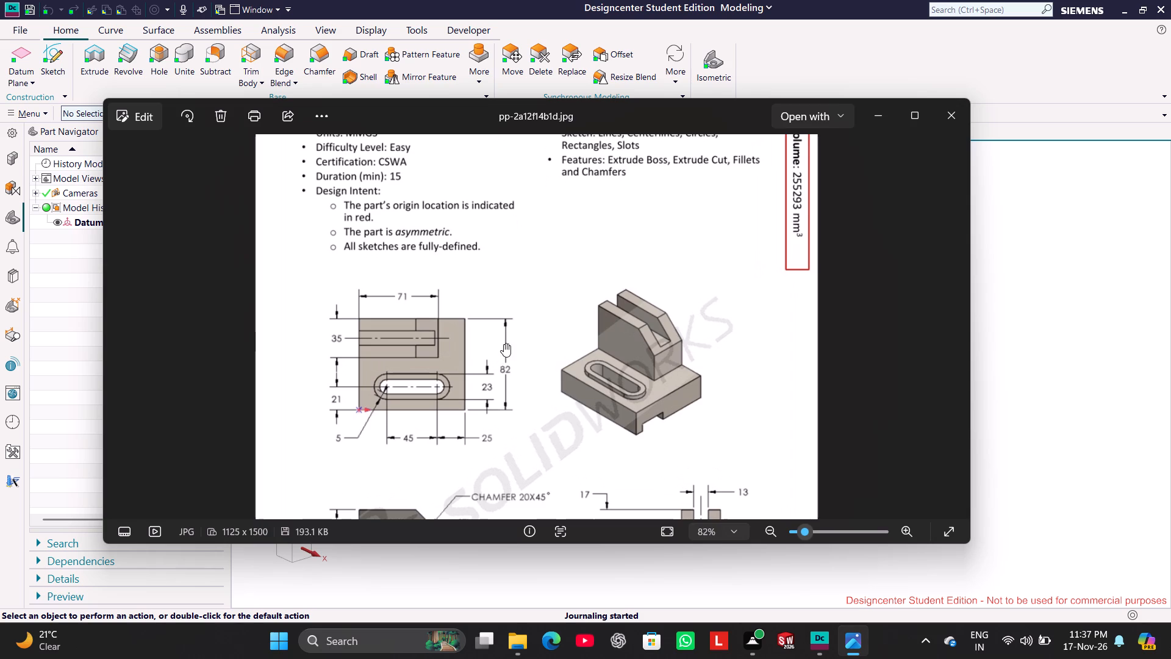
pyautogui.scroll(-8, 525, 334)
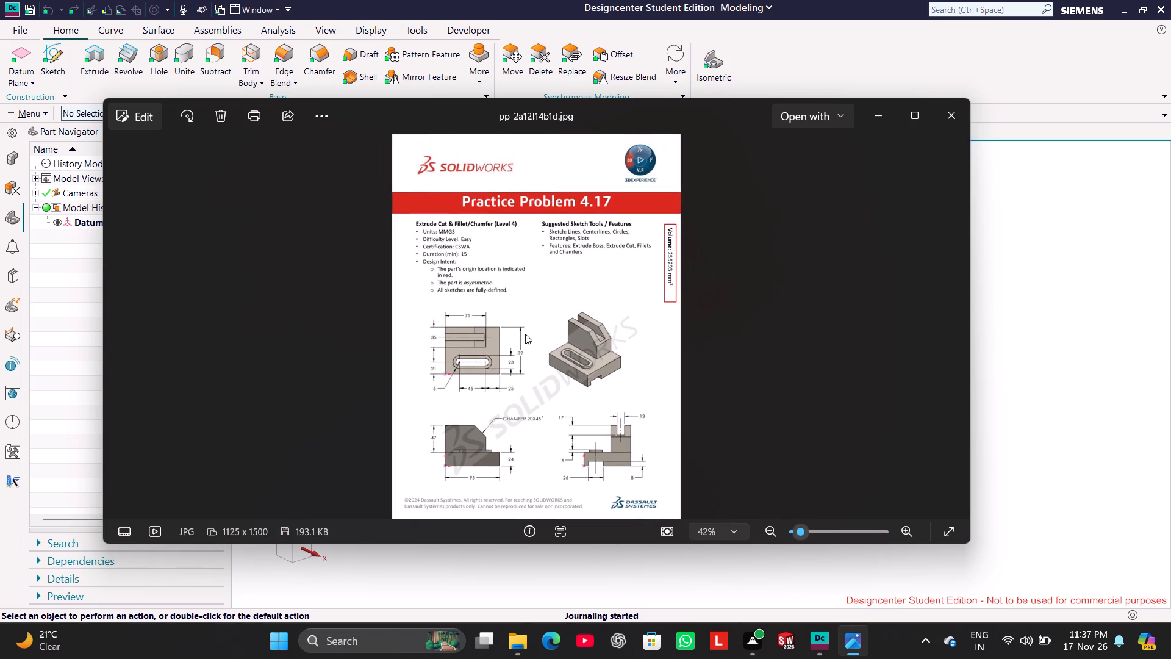
pyautogui.scroll(1, 615, 379)
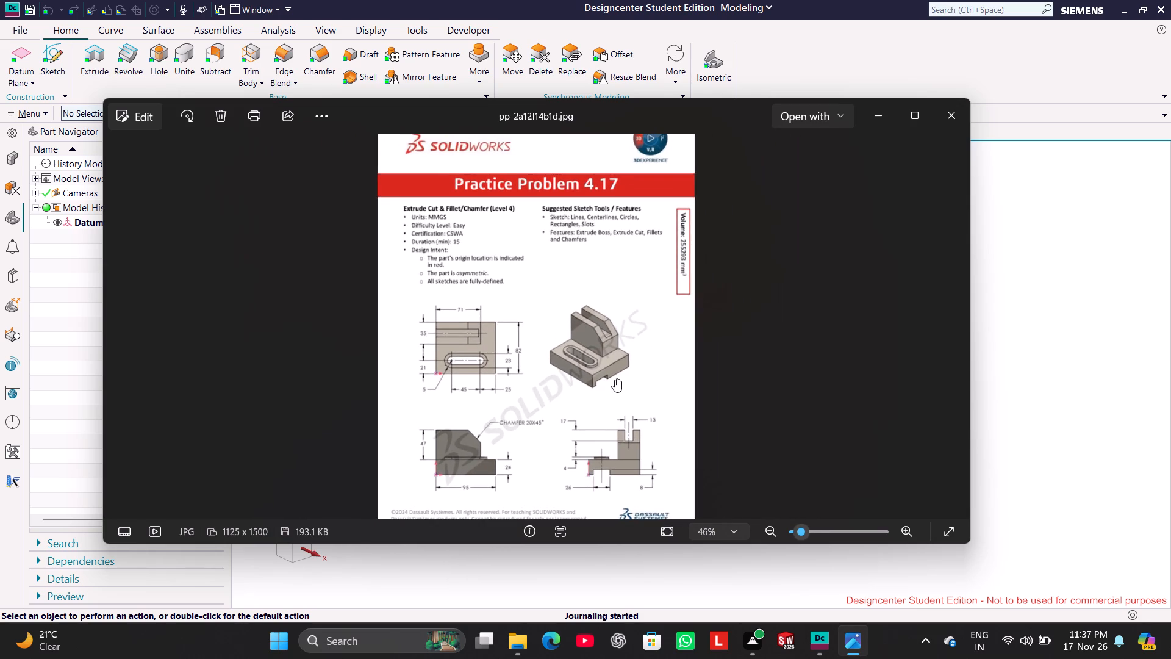
pyautogui.scroll(1, 615, 379)
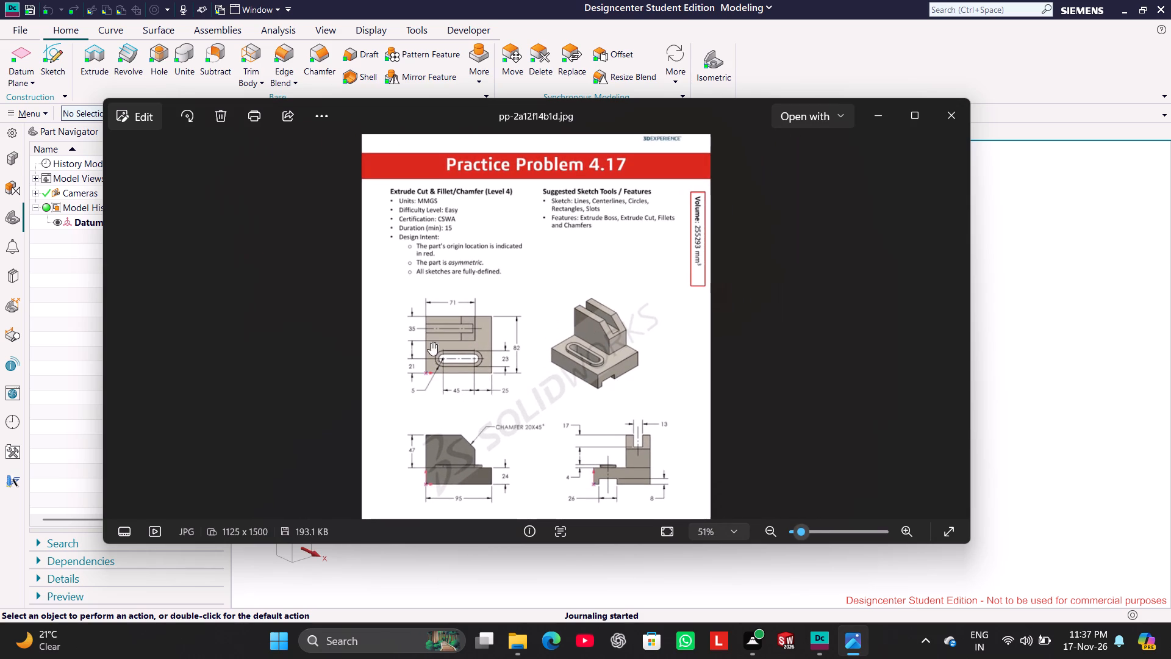
pyautogui.scroll(3, 449, 357)
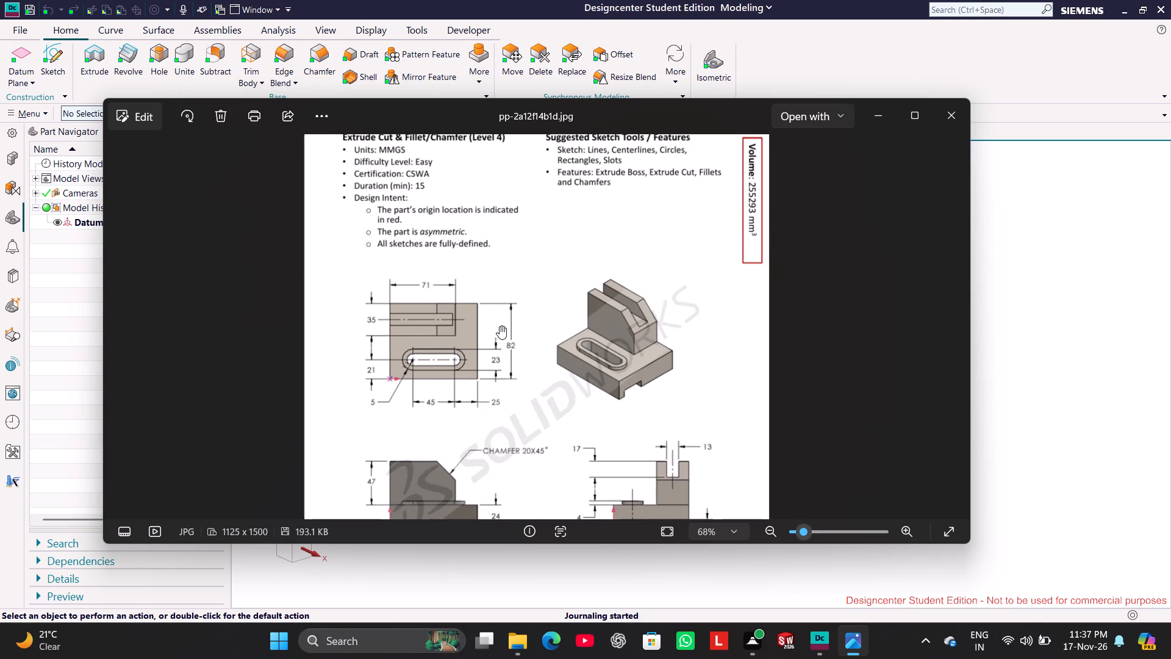
pyautogui.scroll(-2, 518, 265)
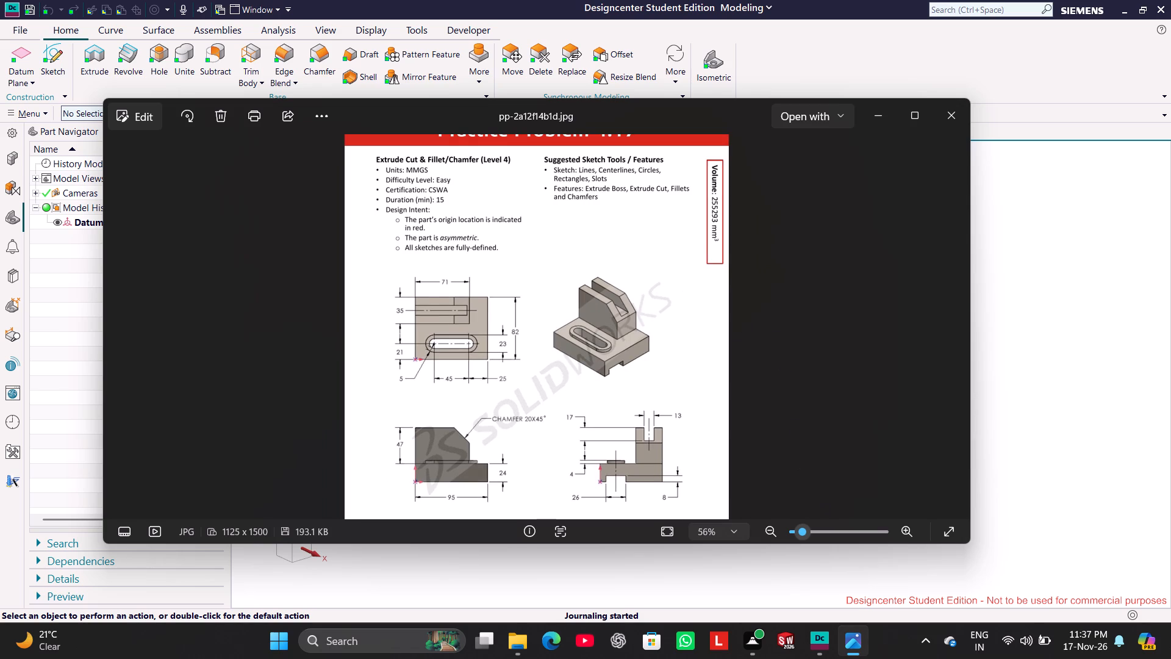
pyautogui.click(818, 647)
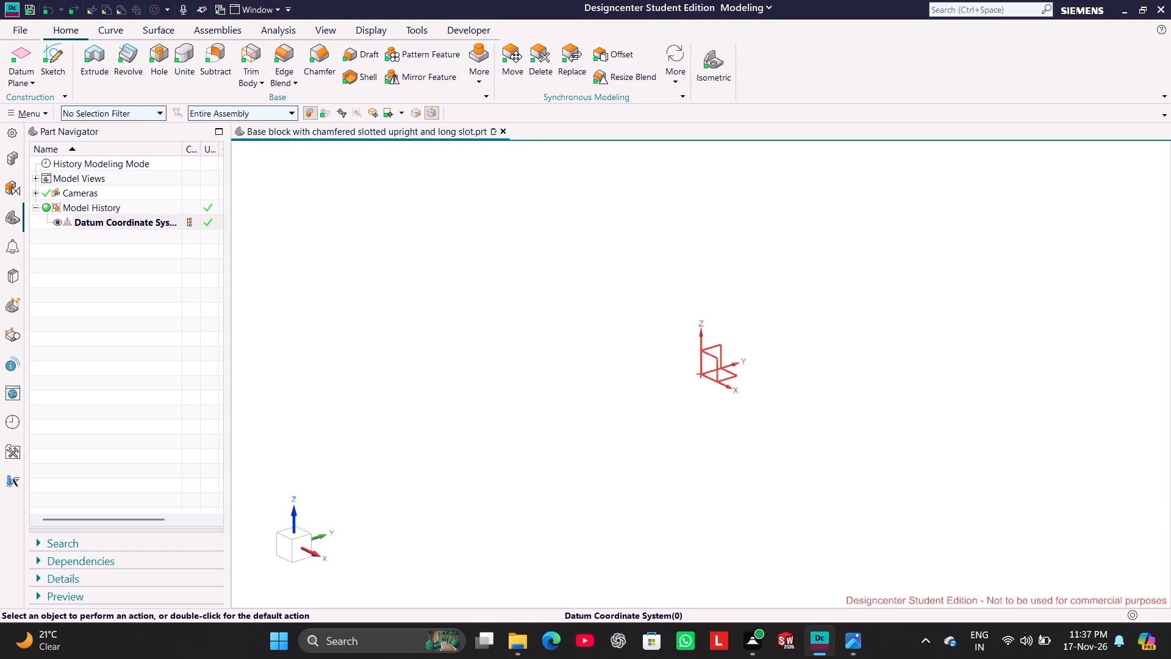
pyautogui.scroll(3, 795, 323)
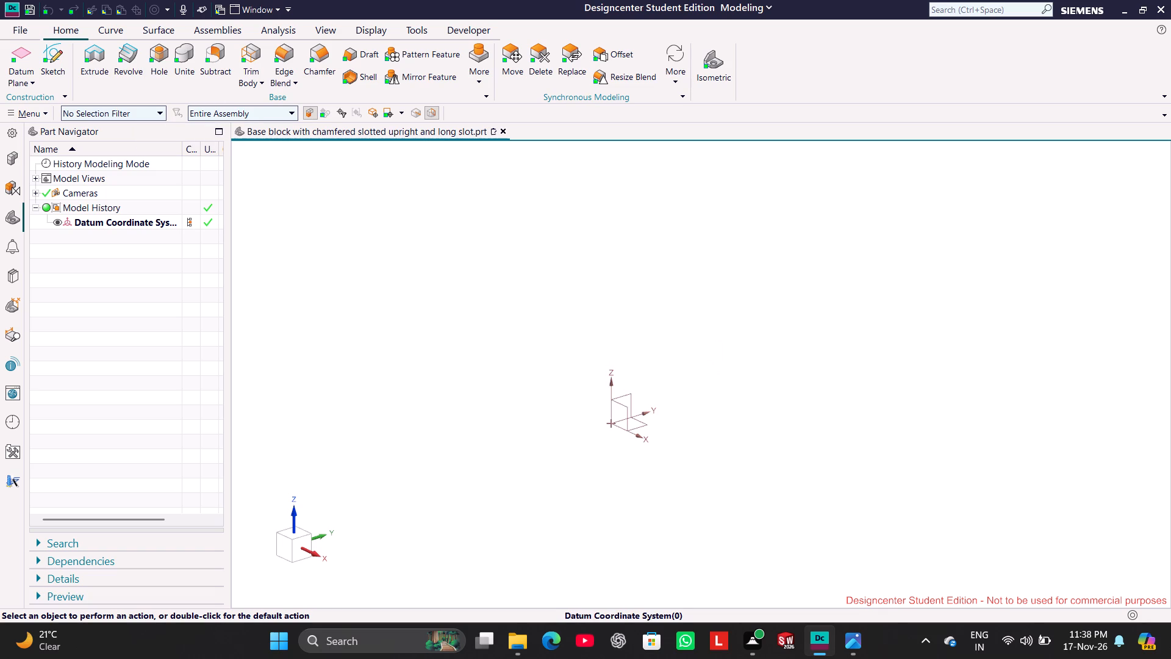
pyautogui.click(847, 642)
pyautogui.click(847, 642)
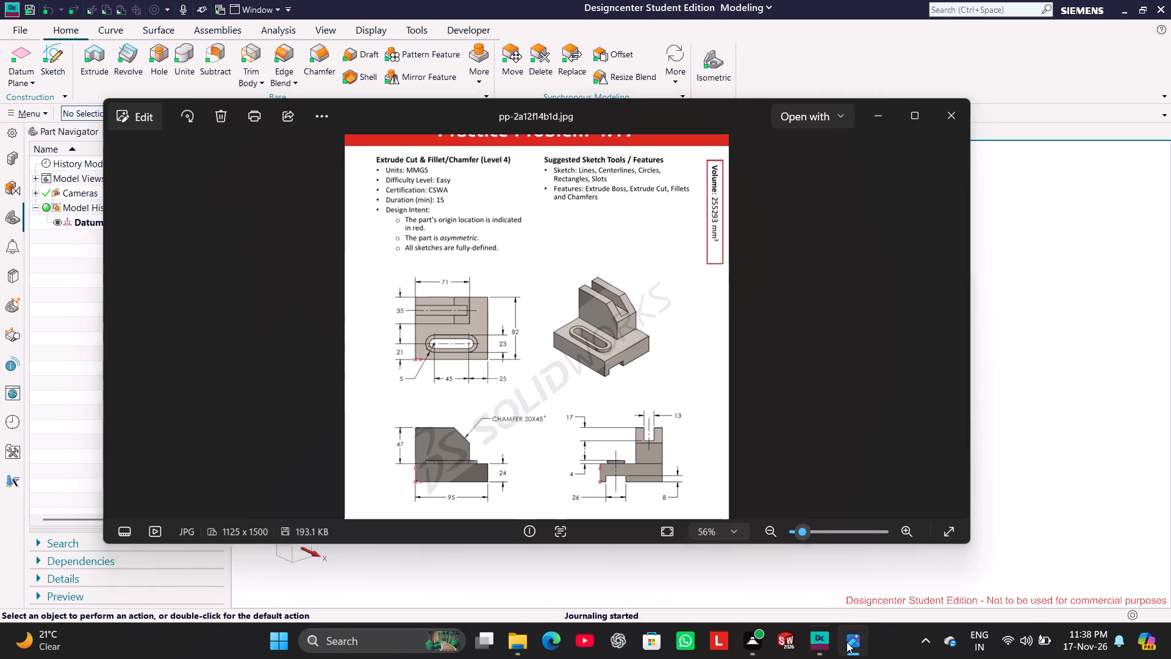
# Start a sketch on the Top plane and draw a rectangle about 225 by 150 mm with one corner at the origin.
pyautogui.moveTo(46, 60); pyautogui.dragTo(48, 65)
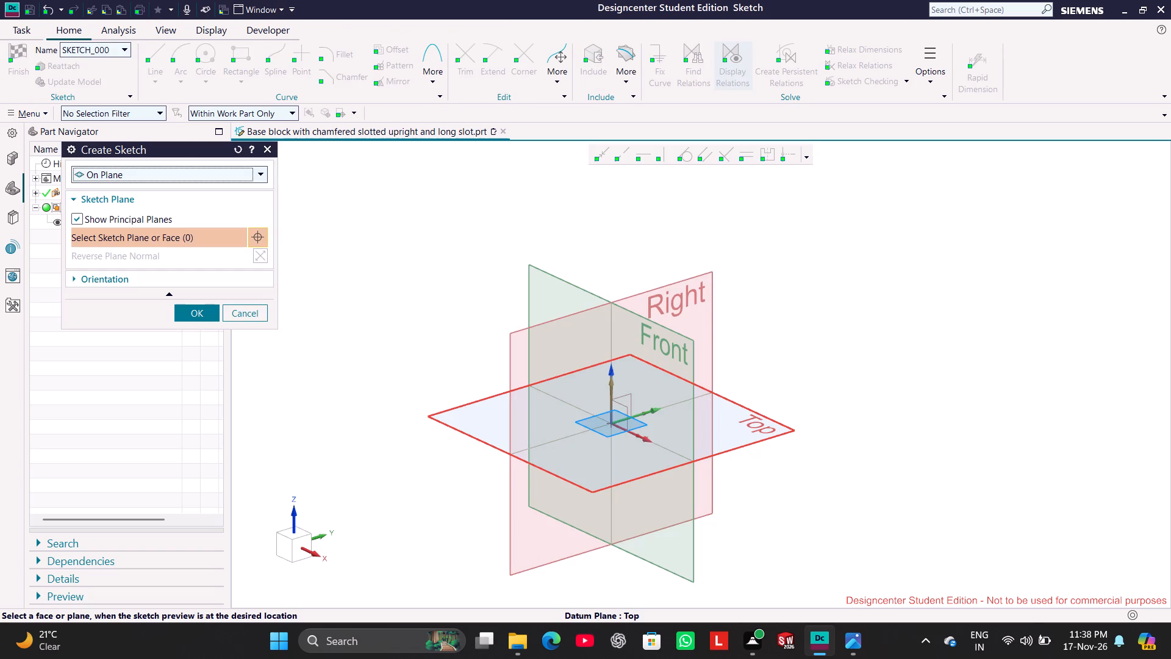
pyautogui.click(759, 433)
pyautogui.click(201, 312)
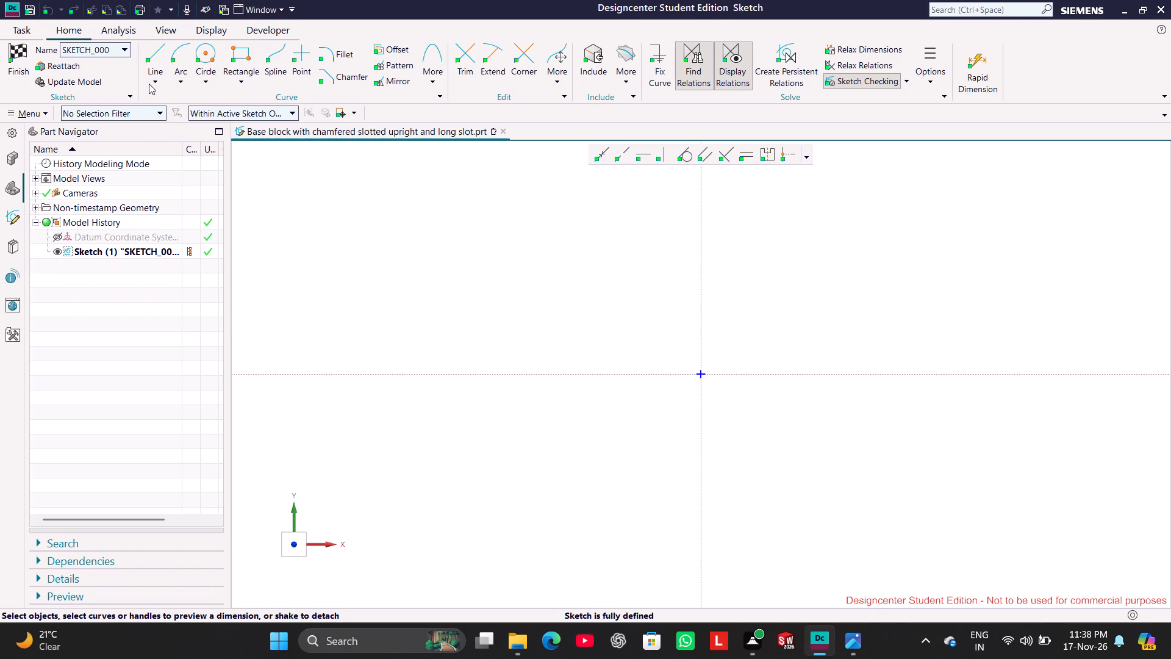
pyautogui.click(238, 56)
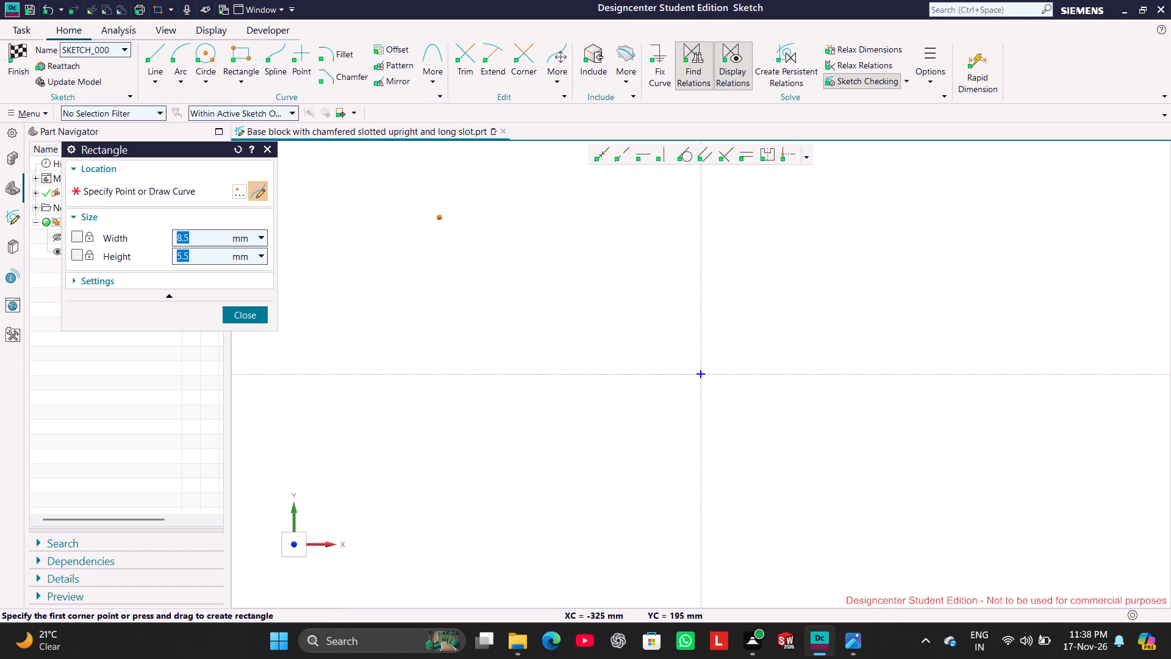
pyautogui.click(700, 373)
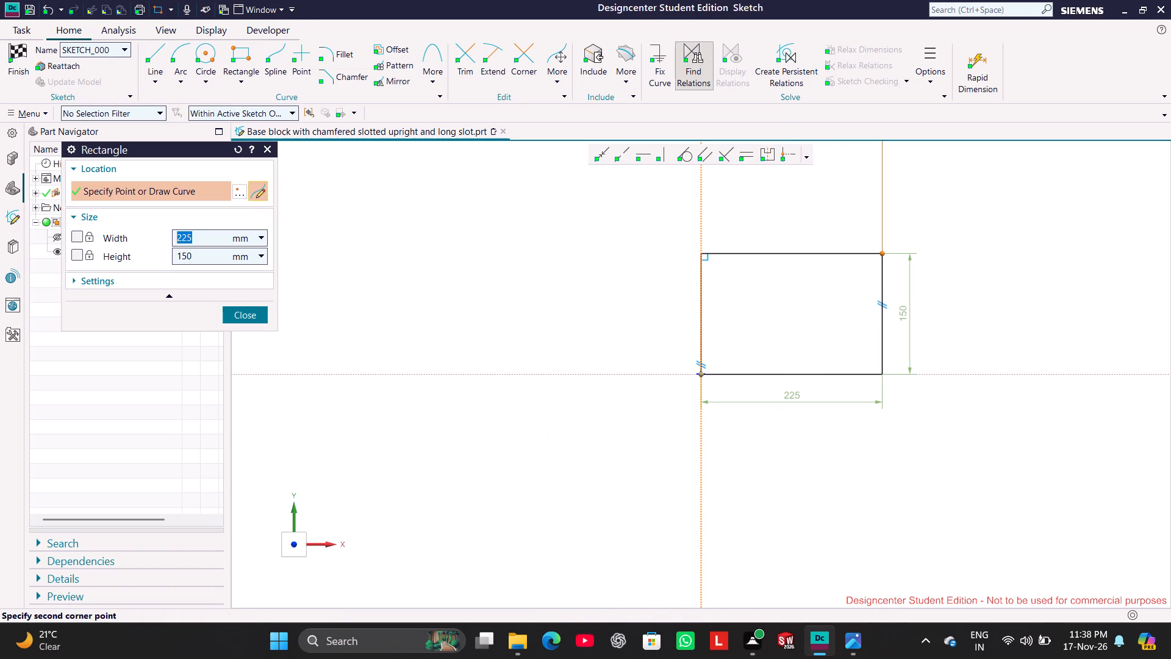
pyautogui.click(882, 252)
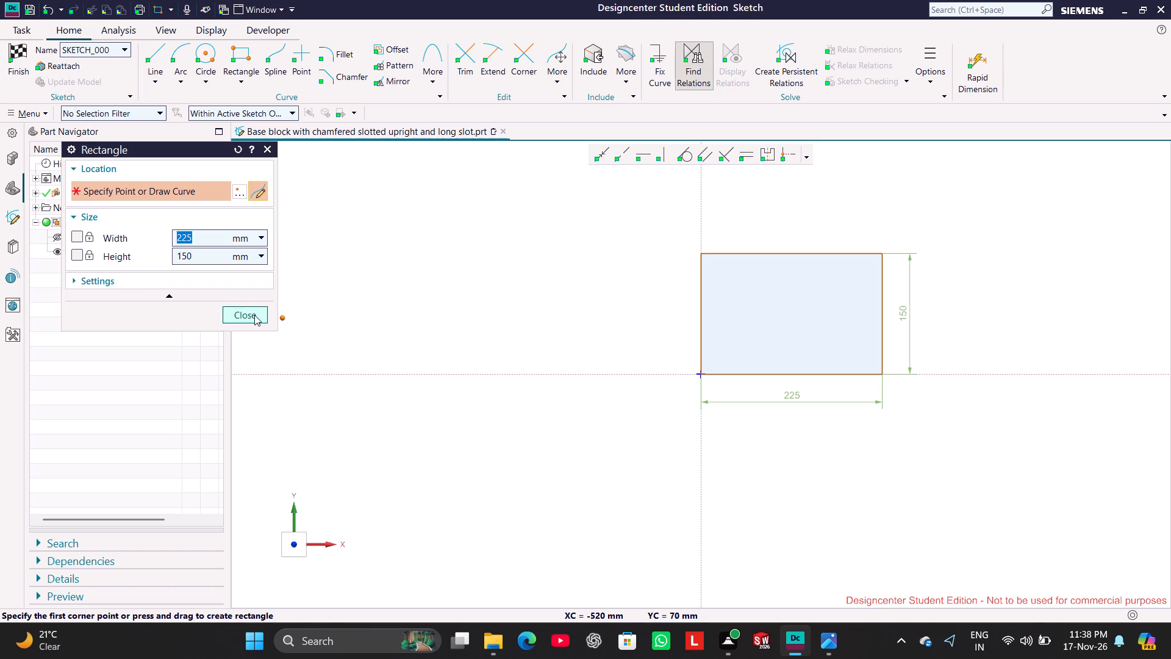
pyautogui.click(254, 314)
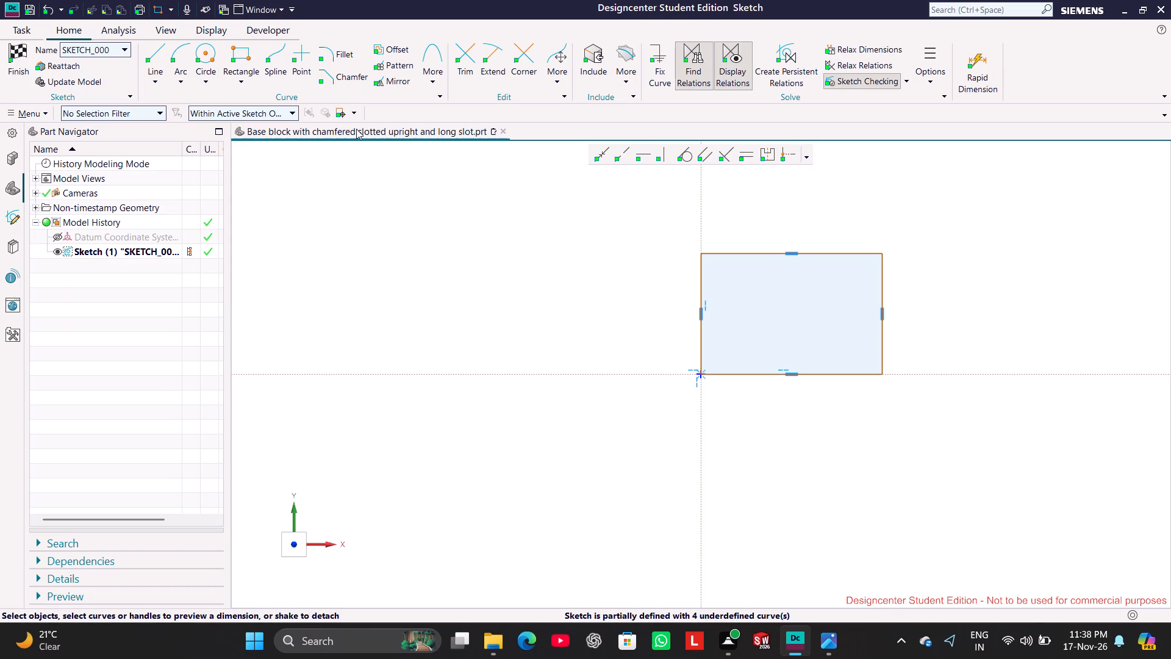
# Set the rectangle's horizontal width to 95 mm, scaling the entire sketch with this first dimension.
pyautogui.moveTo(751, 372); pyautogui.dragTo(752, 382)
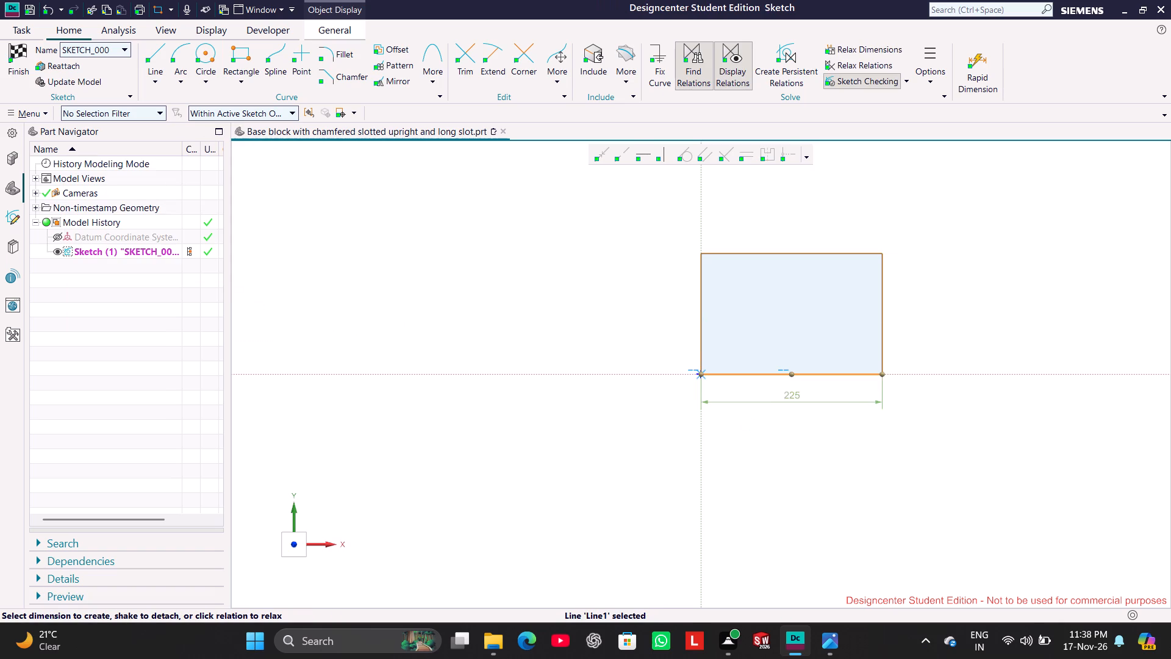
pyautogui.doubleClick(793, 394)
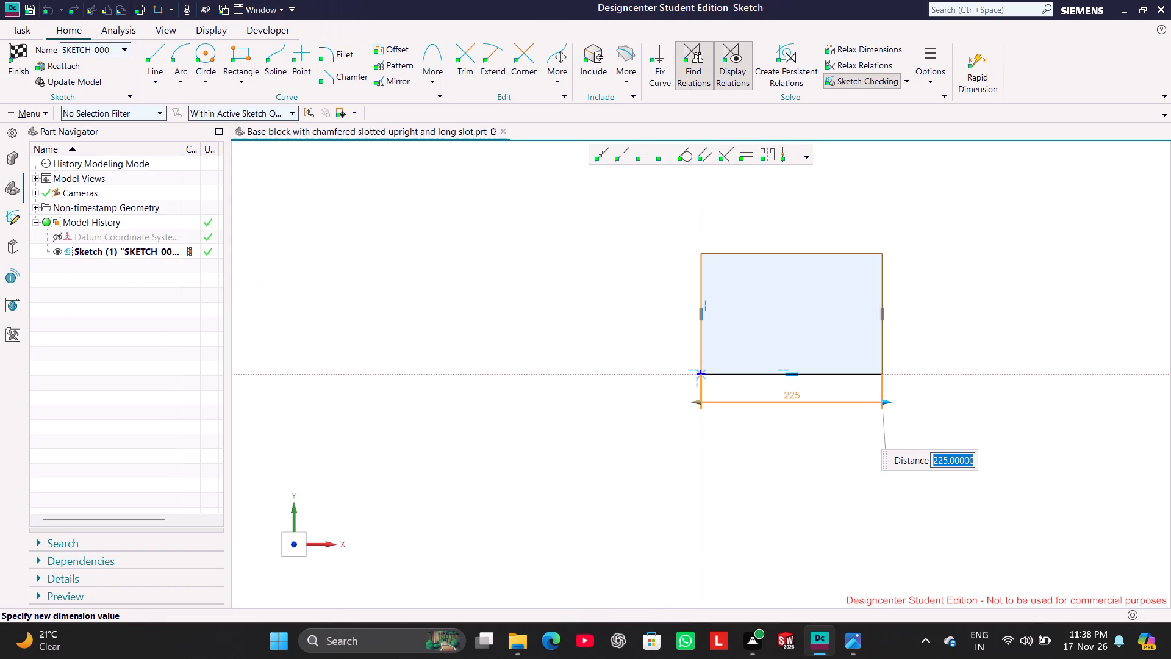
pyautogui.write('95')
pyautogui.press('Return')
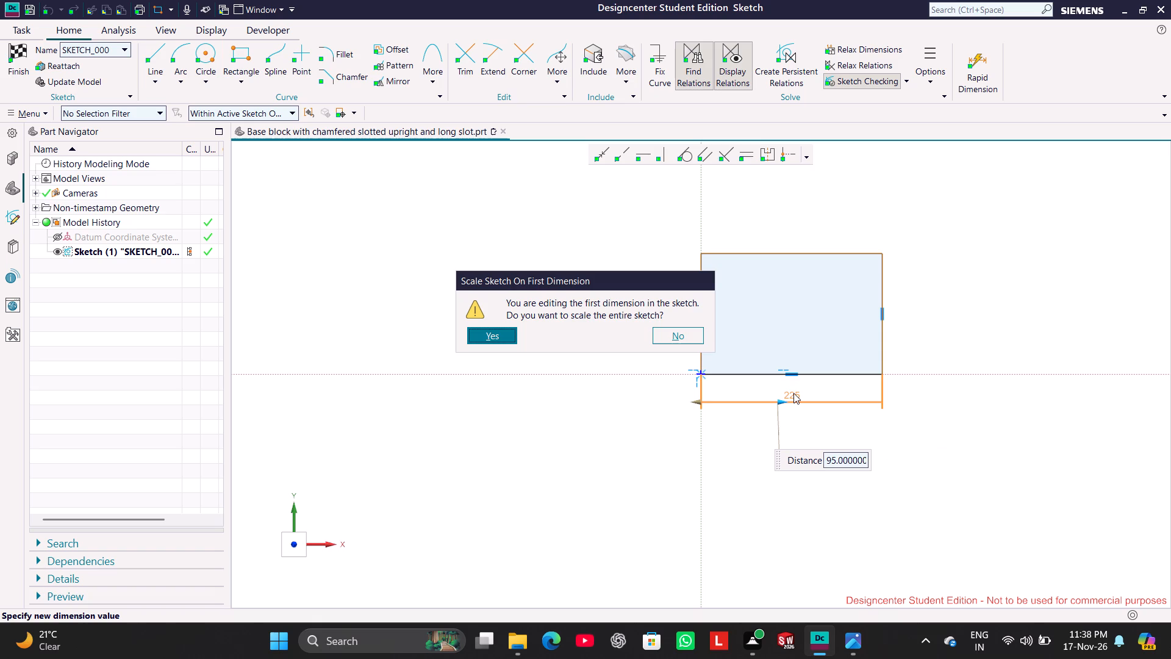
pyautogui.click(492, 340)
pyautogui.scroll(3, 809, 340)
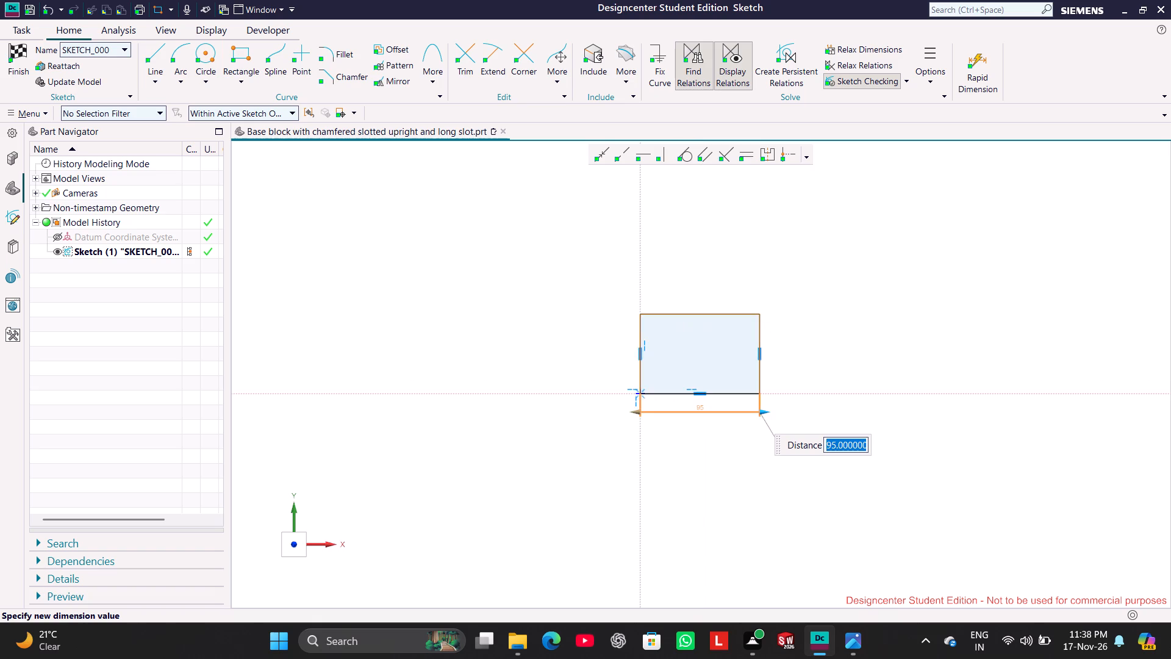
pyautogui.scroll(2, 811, 358)
pyautogui.click(739, 322)
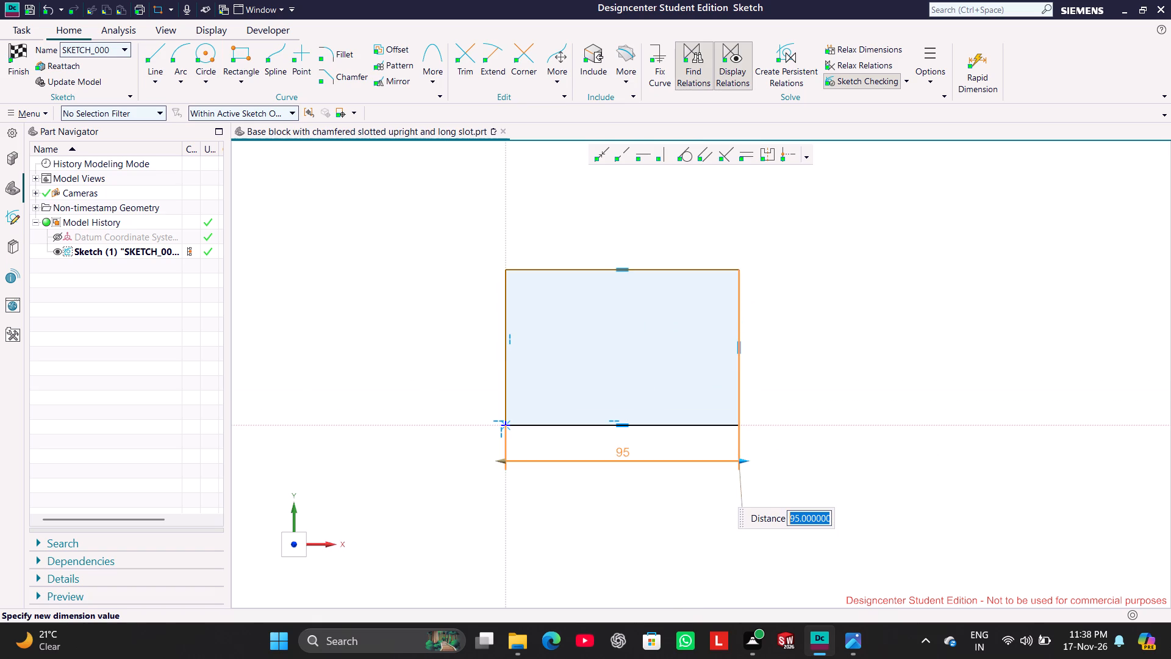
pyautogui.click(793, 345)
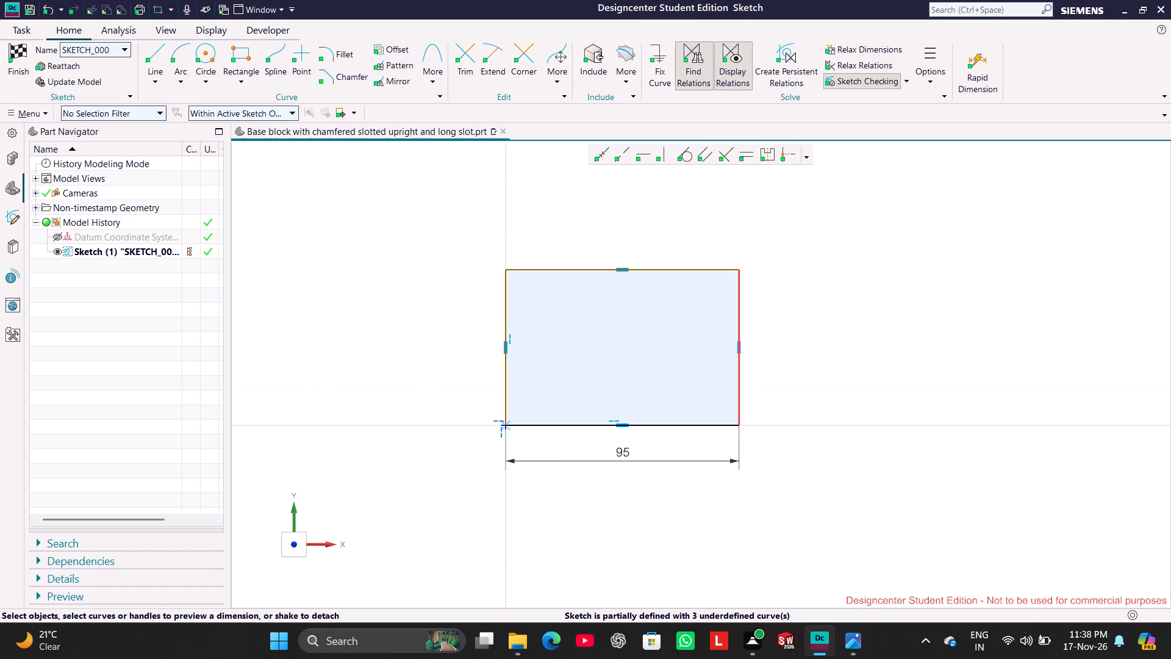
# Set the rectangle's vertical height to 82 mm and finish the sketch.
pyautogui.click(737, 311)
pyautogui.doubleClick(765, 337)
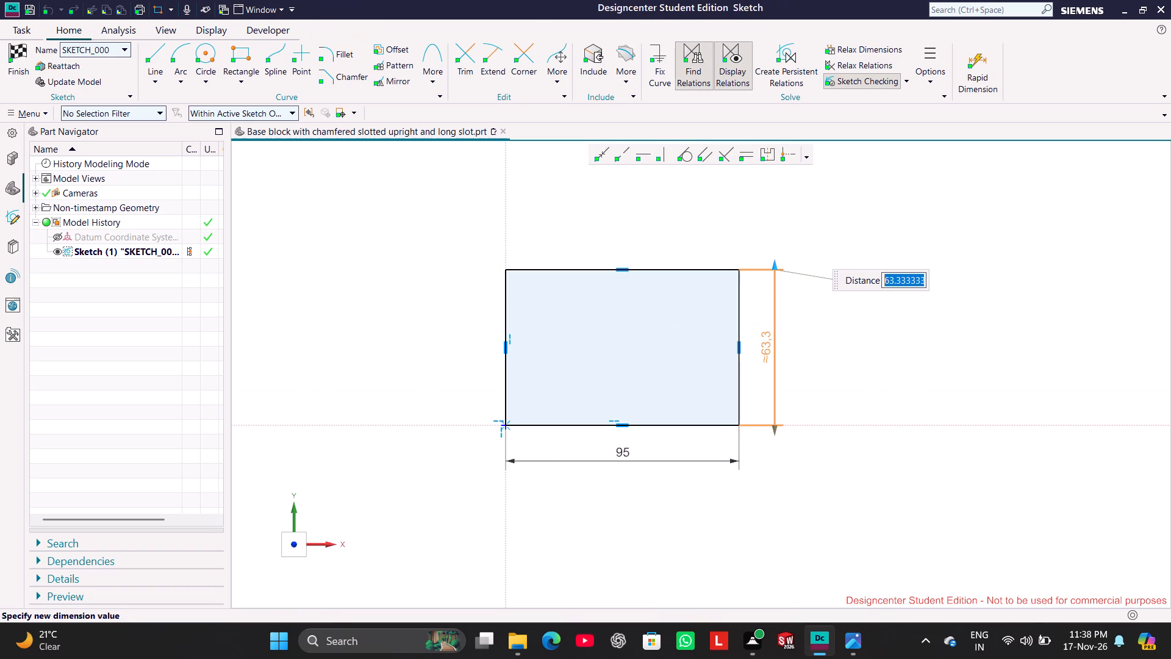
pyautogui.write('82')
pyautogui.press('Return')
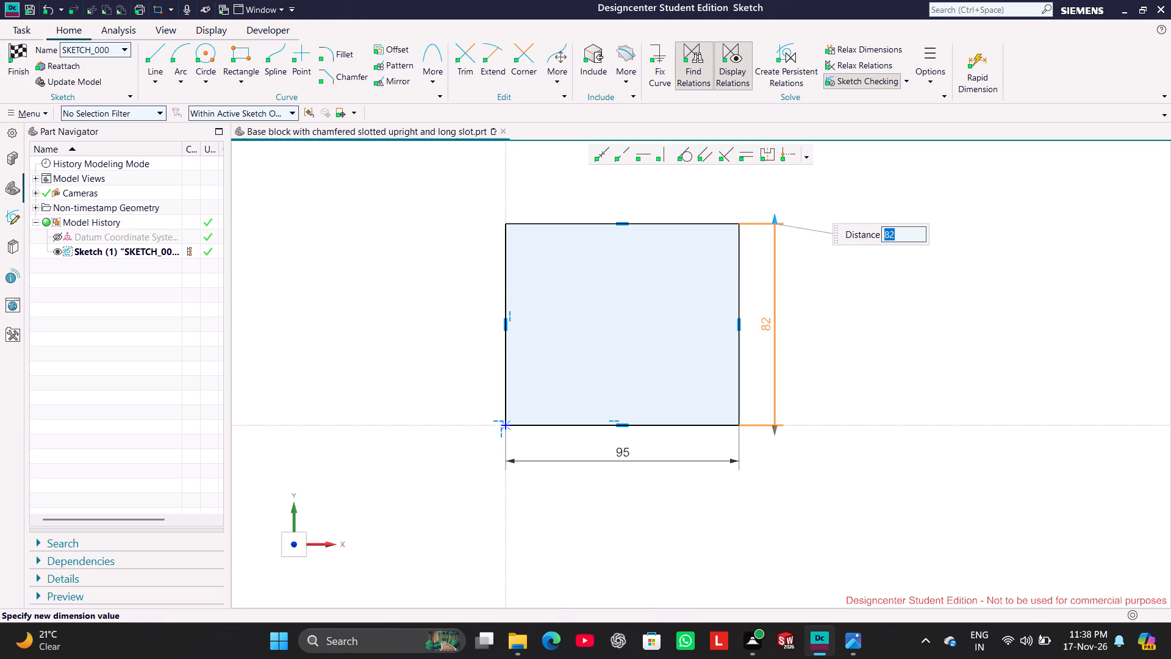
pyautogui.click(895, 351)
pyautogui.scroll(-3, 627, 312)
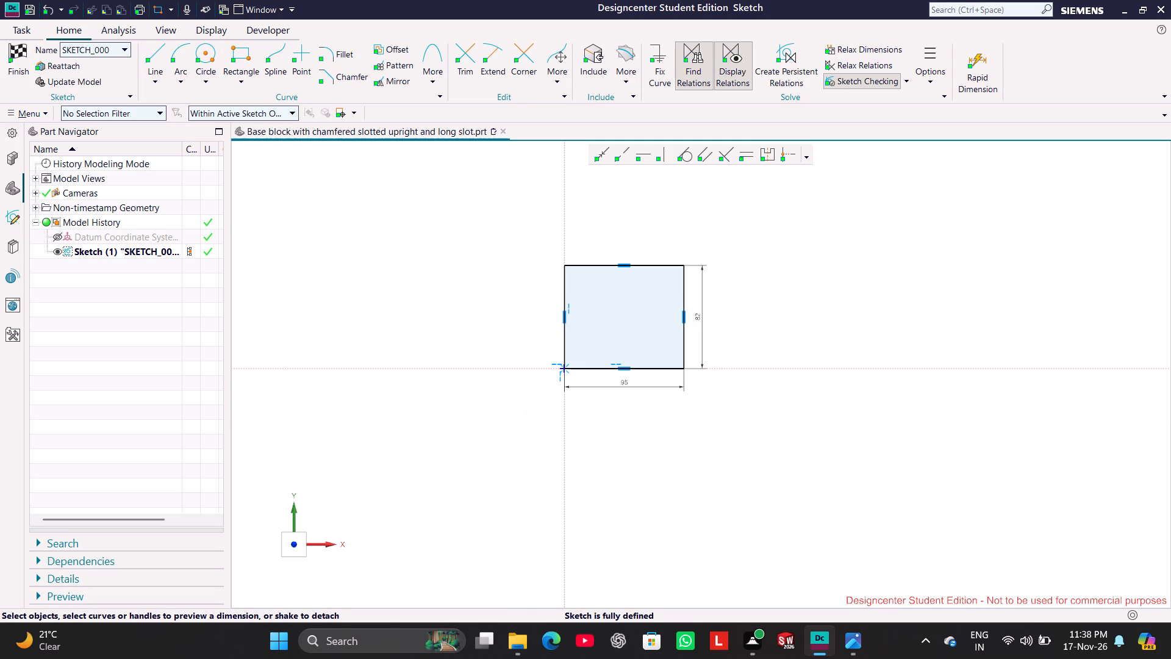
pyautogui.click(397, 239)
pyautogui.click(18, 68)
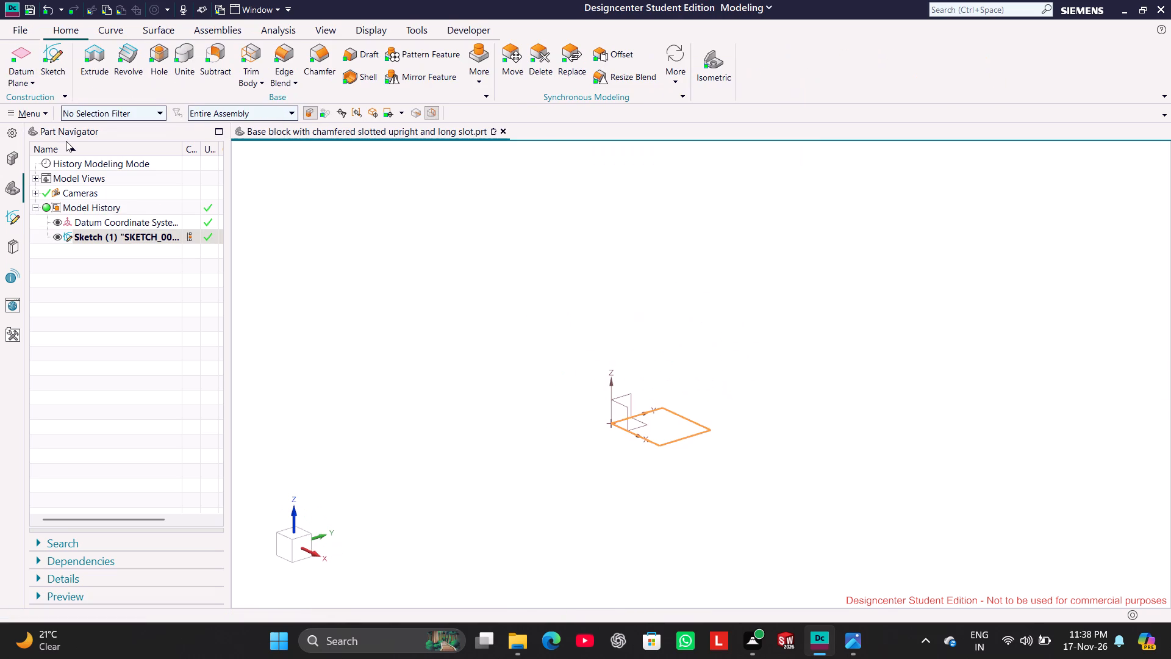
# Extrude the base rectangle into a solid with a start distance of 24 mm and an end distance of 0 mm.
pyautogui.click(87, 62)
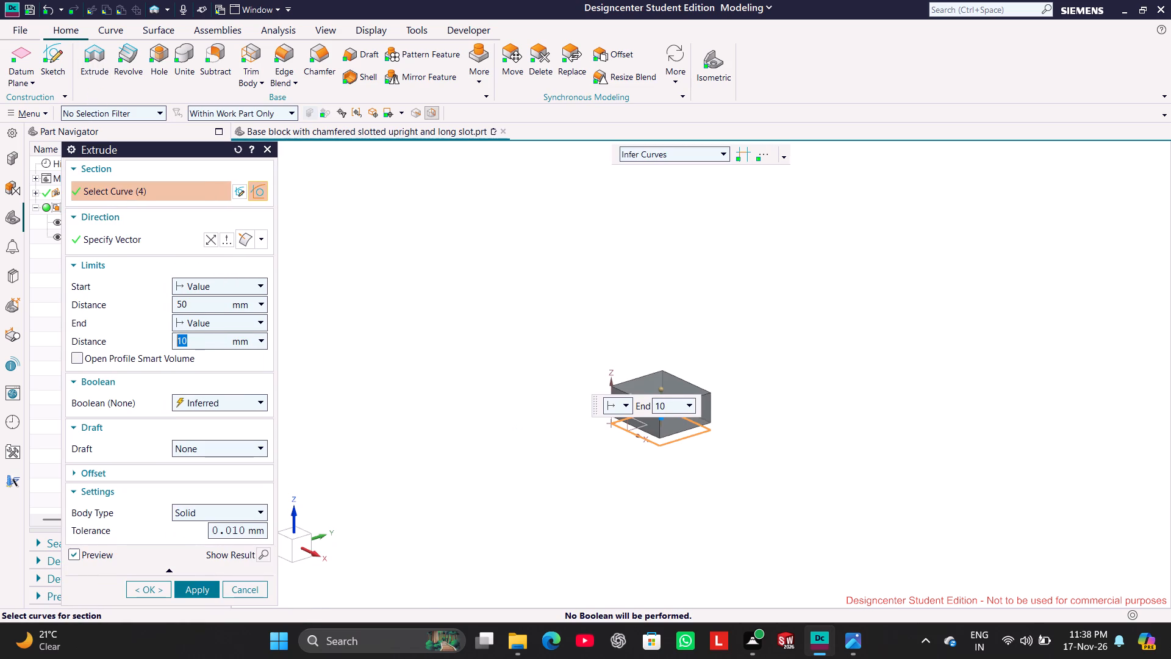
pyautogui.moveTo(579, 470); pyautogui.dragTo(575, 453, button='middle')
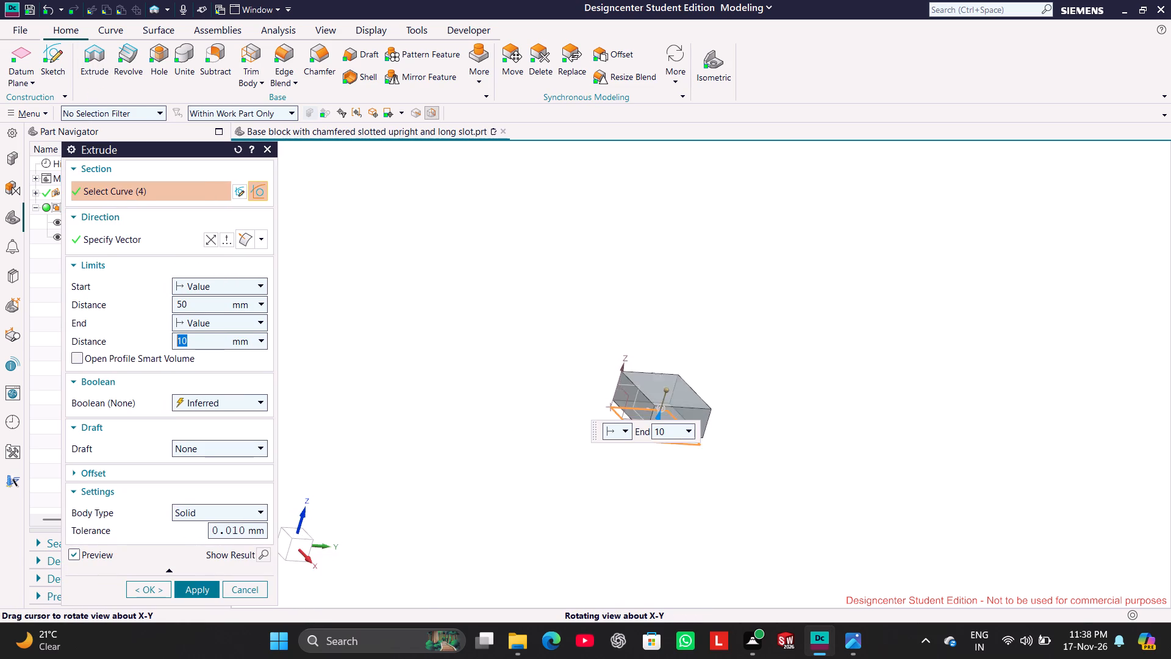
pyautogui.moveTo(575, 453); pyautogui.dragTo(575, 460, button='middle')
pyautogui.press('0')
pyautogui.press('Return')
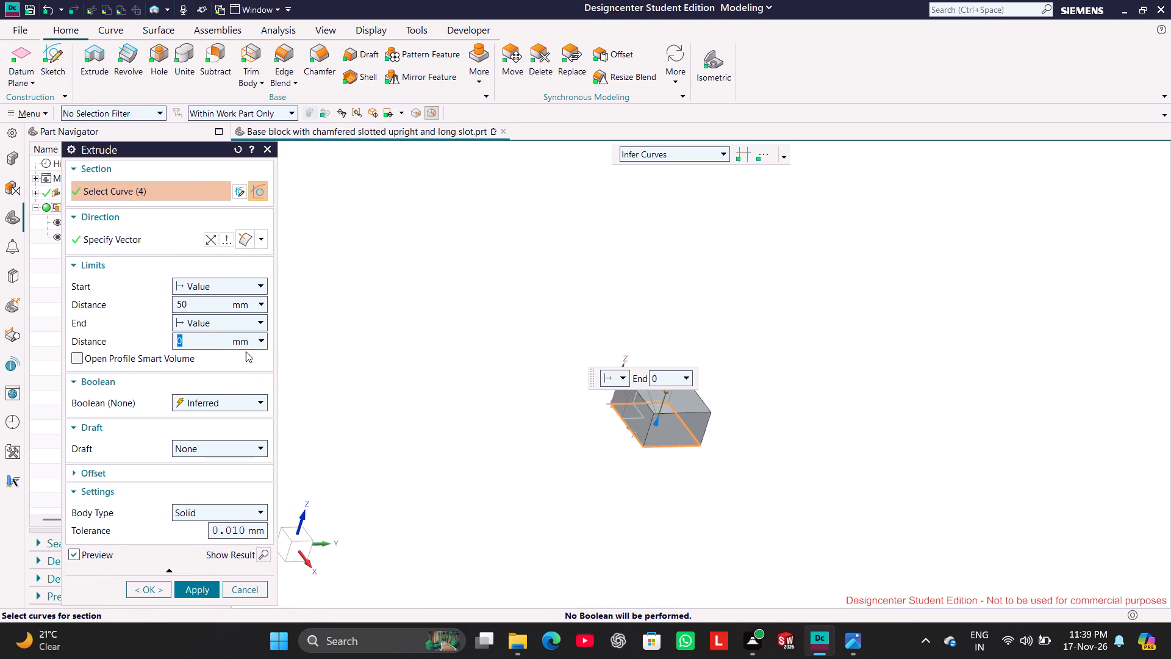
pyautogui.doubleClick(215, 300)
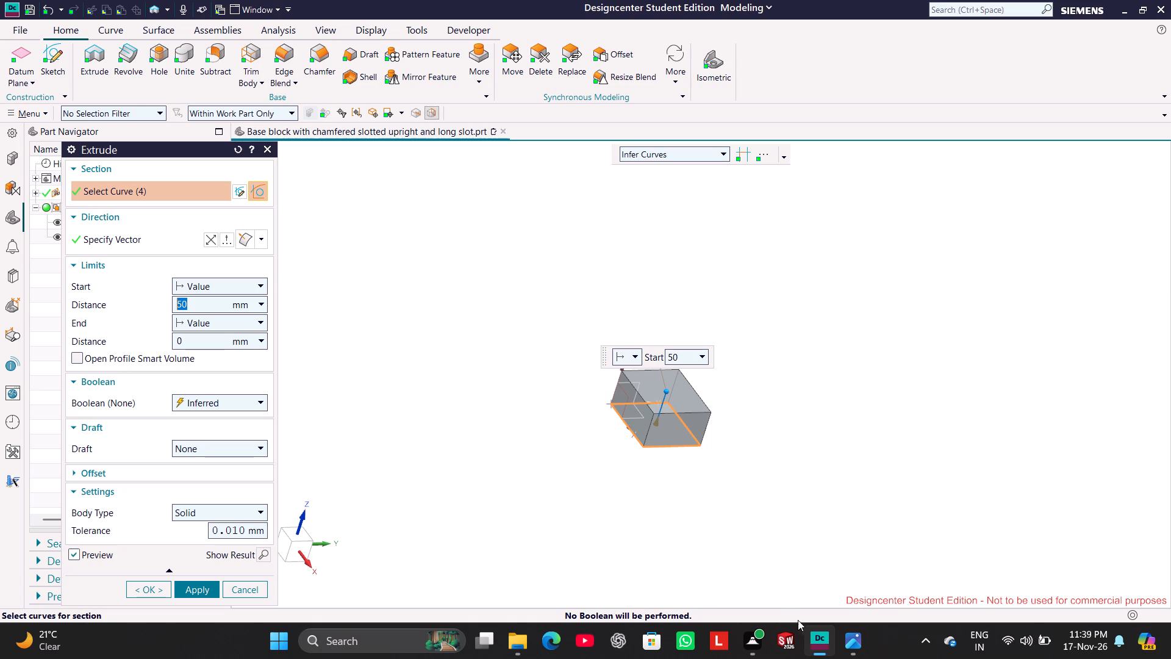
pyautogui.click(852, 641)
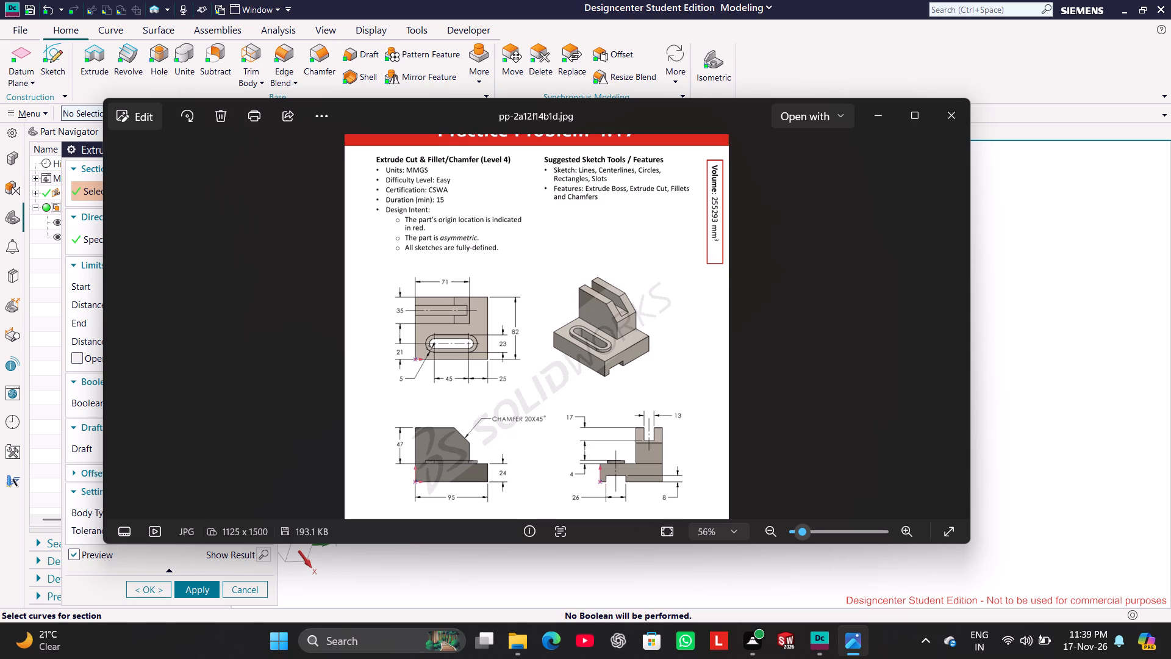
pyautogui.click(853, 643)
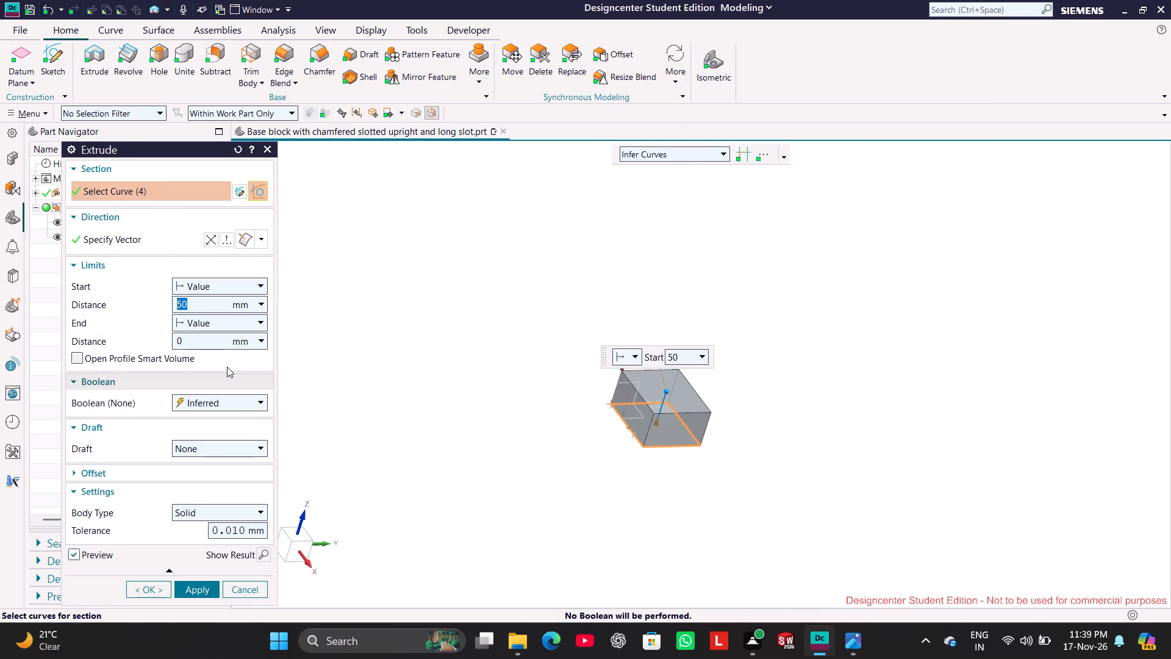
pyautogui.write('24')
pyautogui.press('Return')
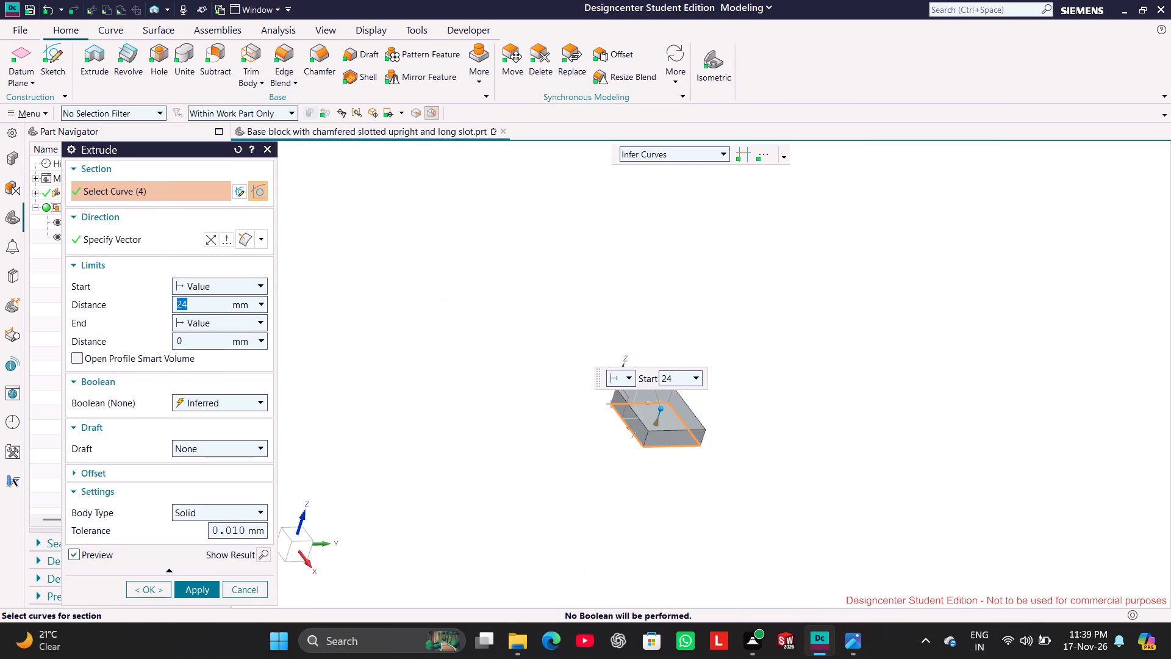
pyautogui.click(209, 590)
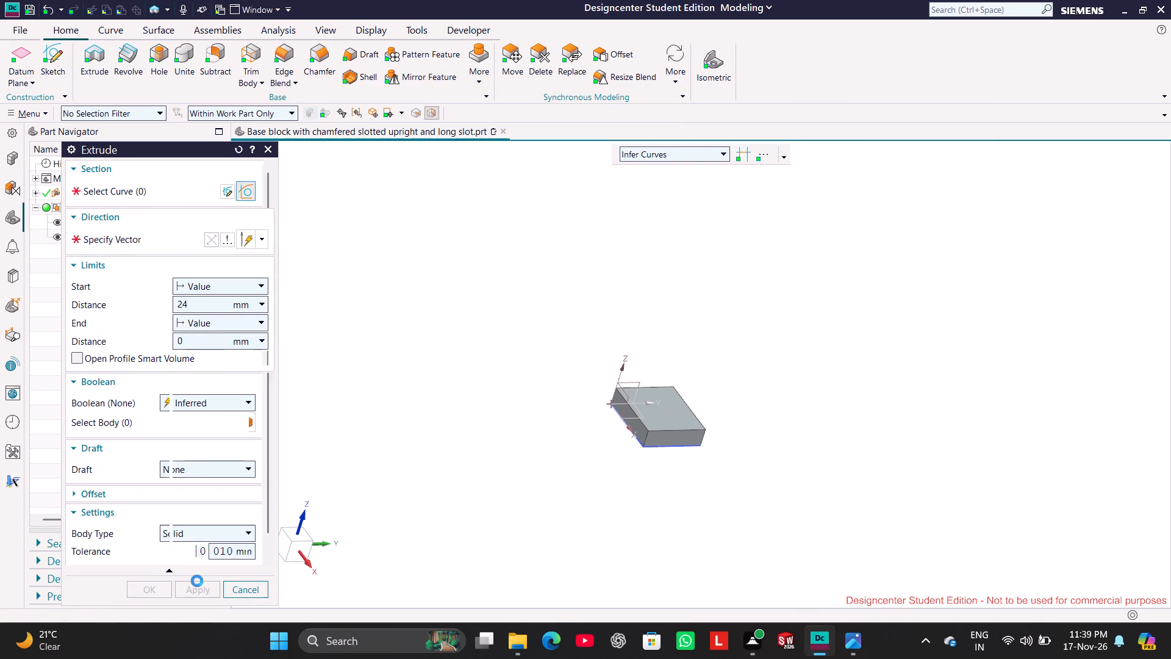
pyautogui.click(246, 592)
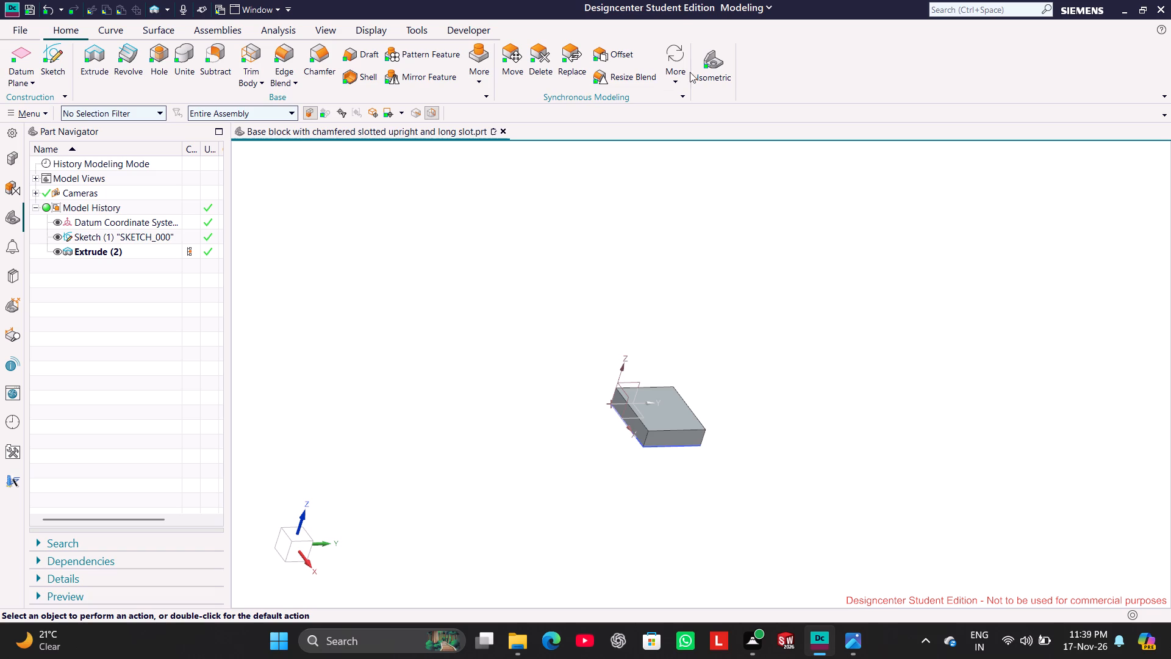
# Show the block in isometric view and hide the datum coordinate system and the base sketch.
pyautogui.click(709, 68)
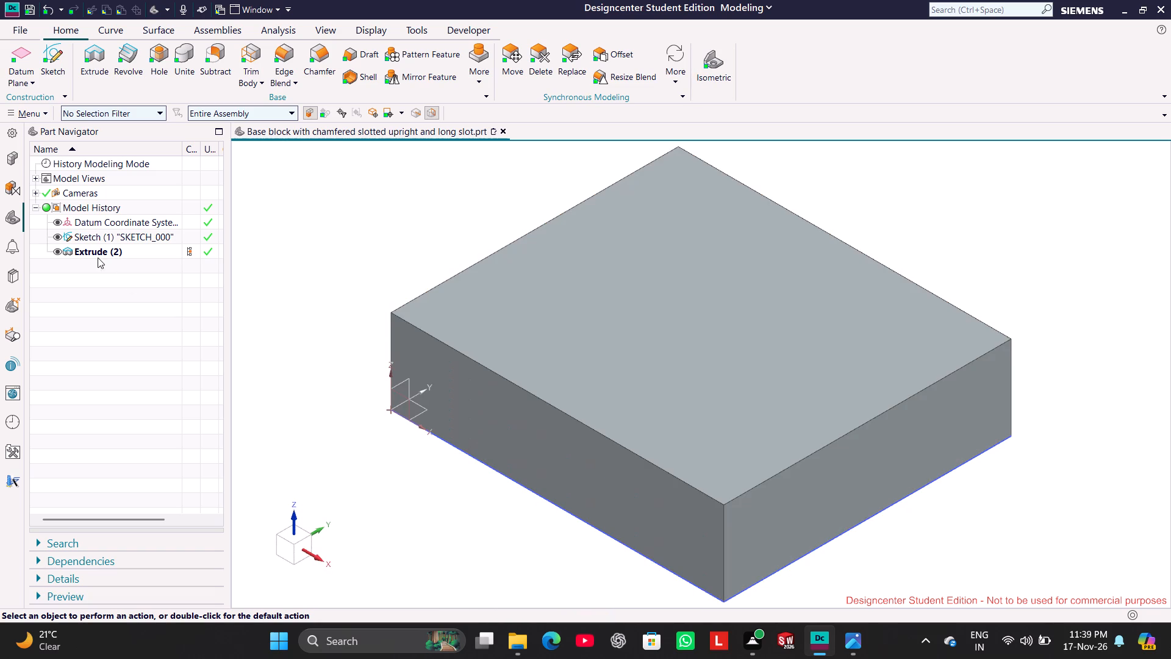
pyautogui.click(57, 235)
pyautogui.click(56, 223)
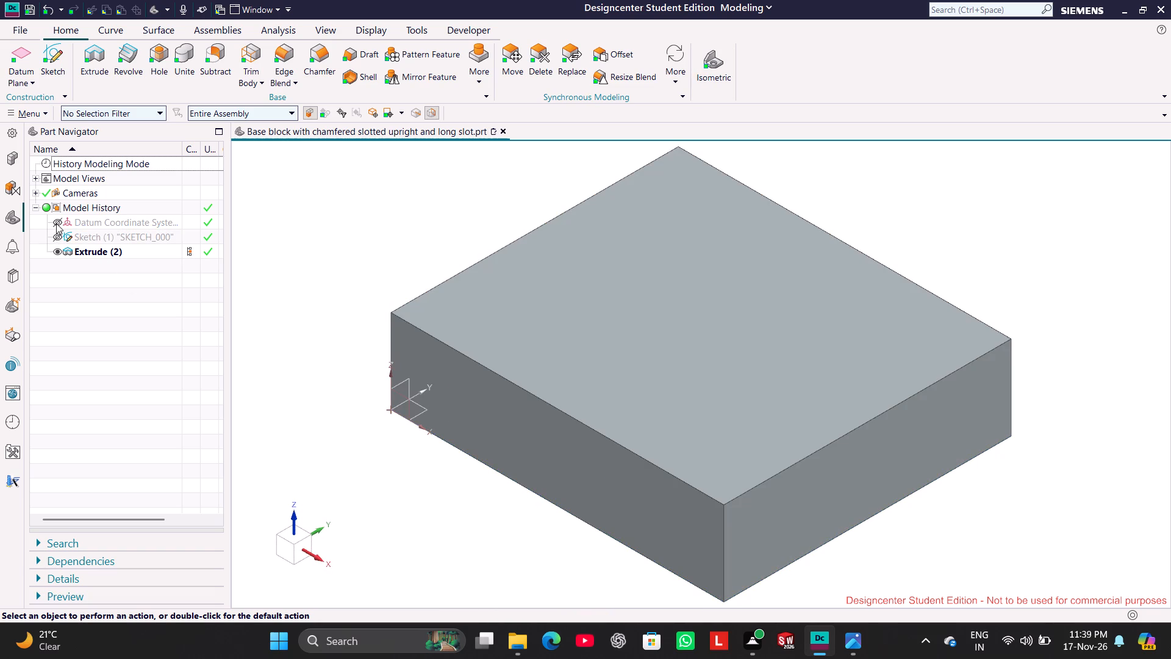
pyautogui.click(285, 240)
pyautogui.scroll(-3, 450, 384)
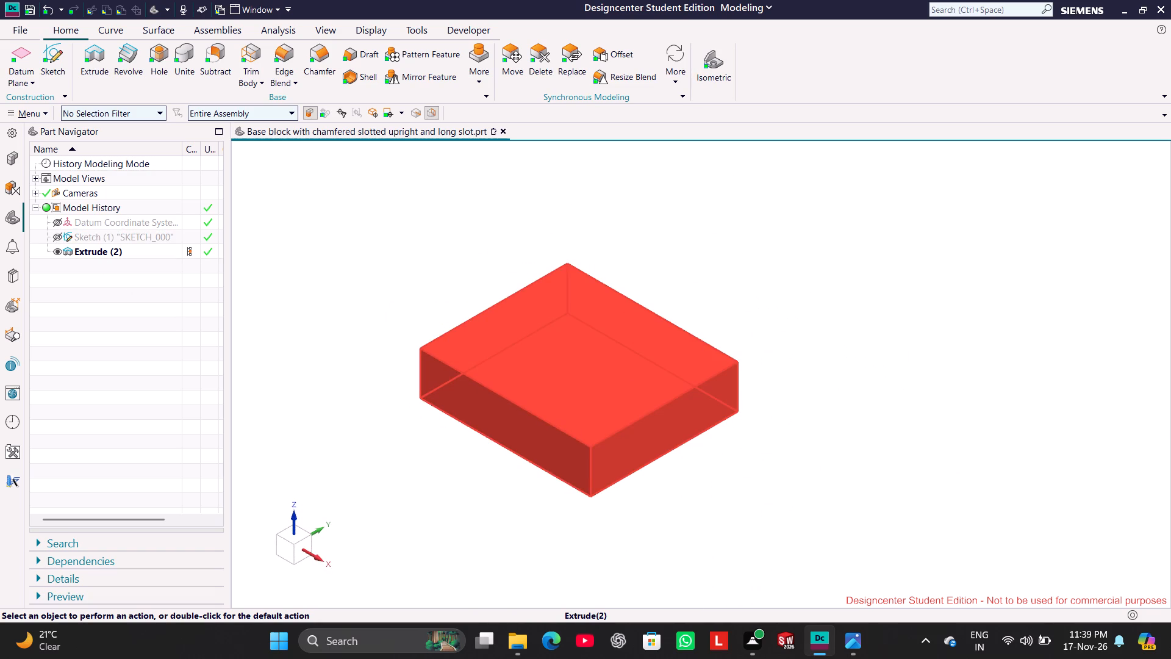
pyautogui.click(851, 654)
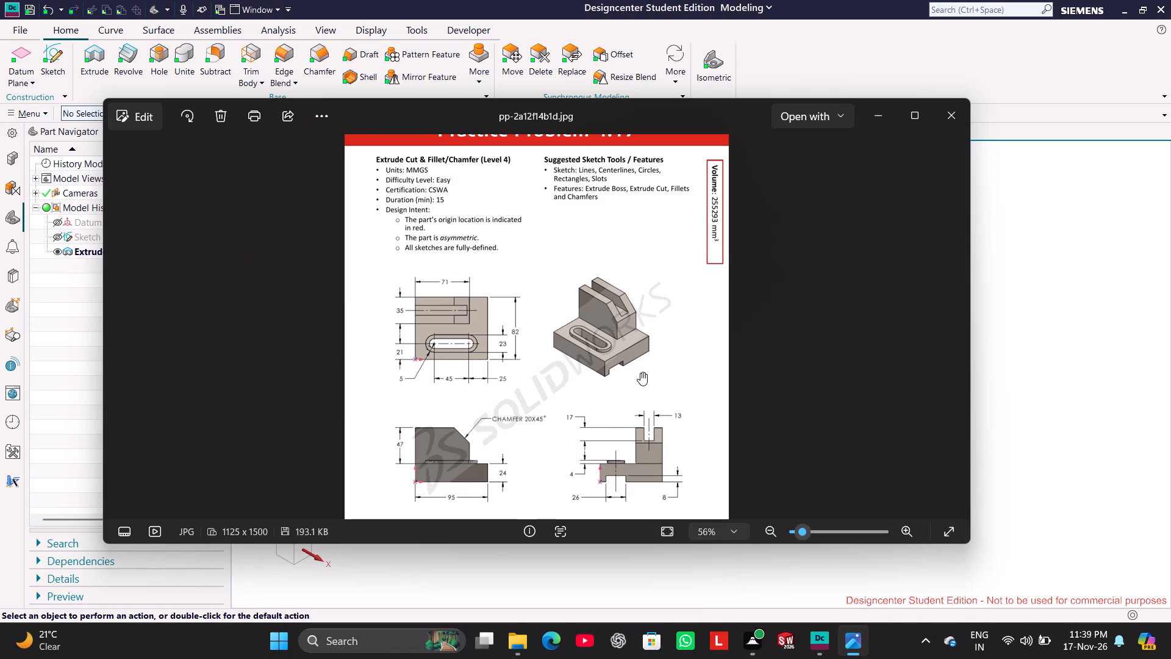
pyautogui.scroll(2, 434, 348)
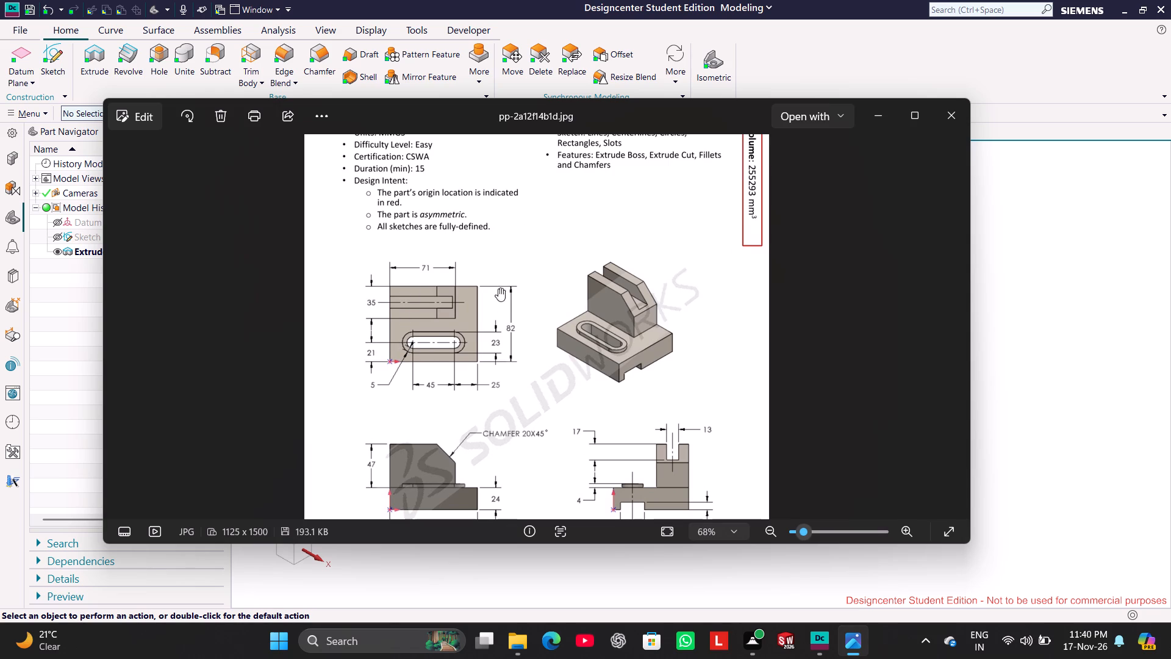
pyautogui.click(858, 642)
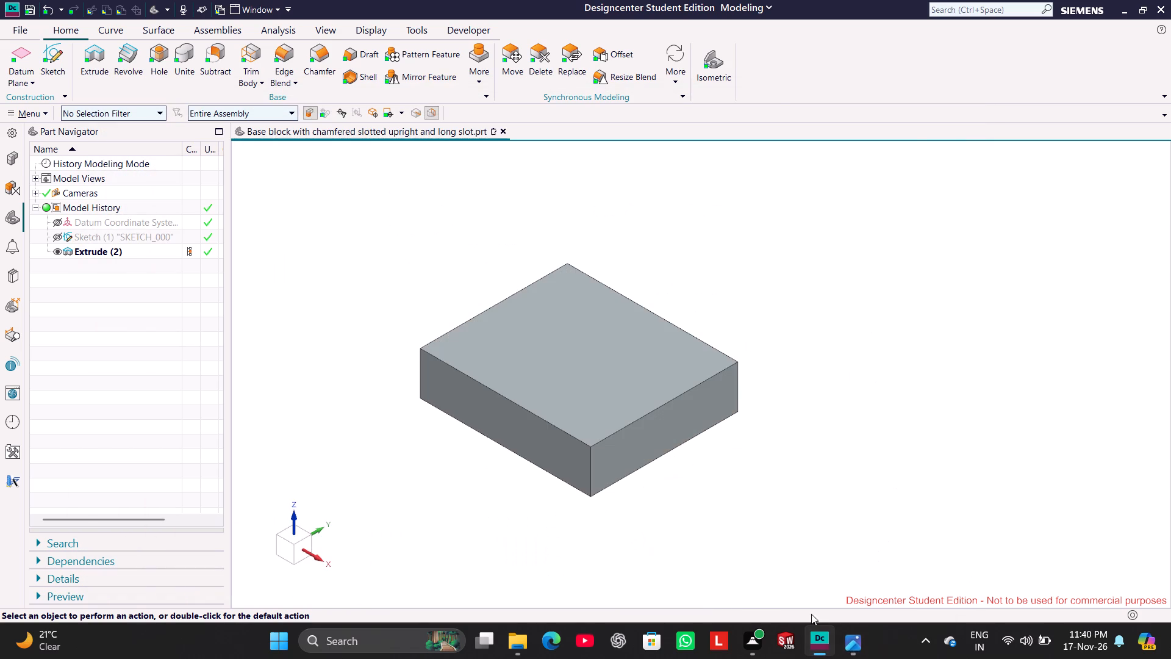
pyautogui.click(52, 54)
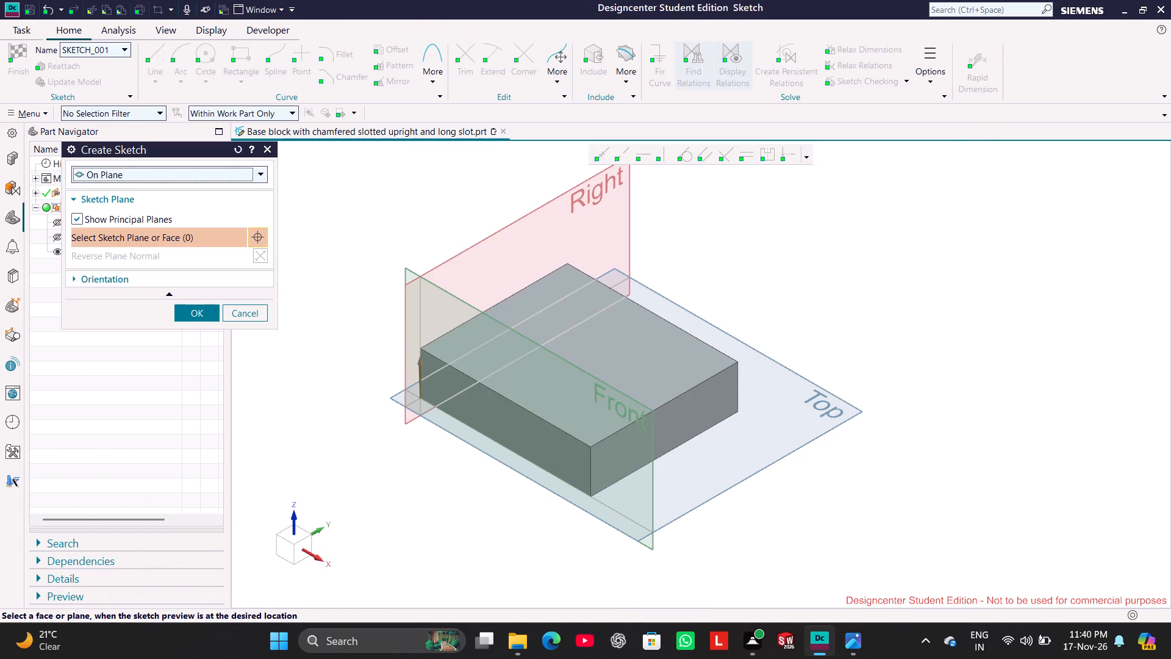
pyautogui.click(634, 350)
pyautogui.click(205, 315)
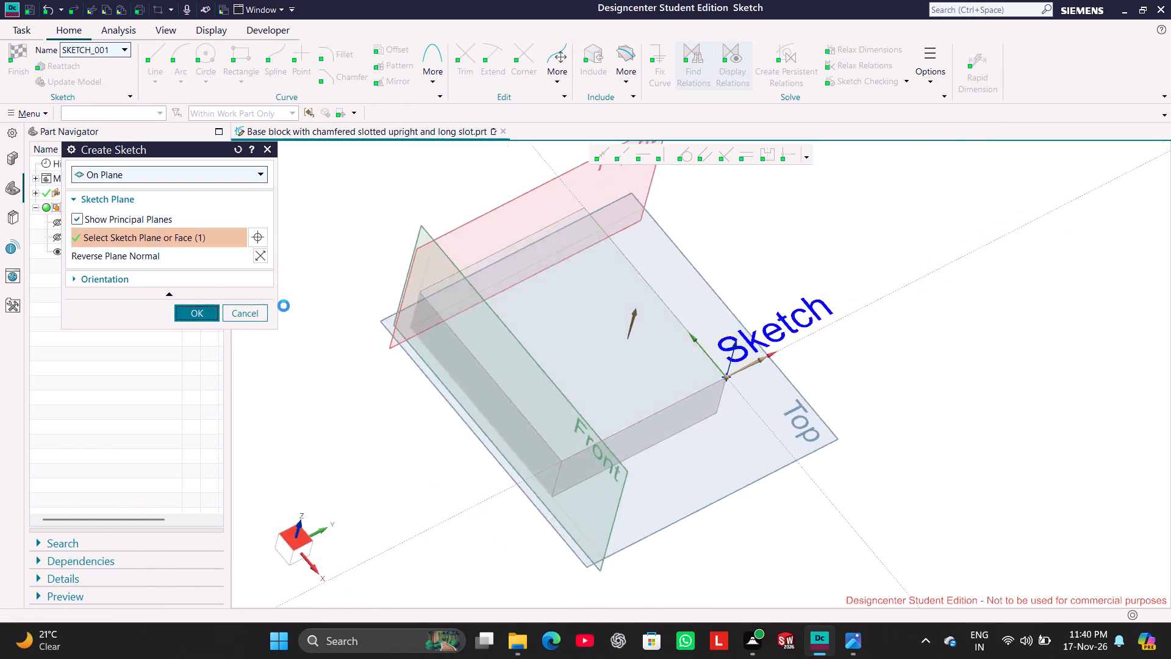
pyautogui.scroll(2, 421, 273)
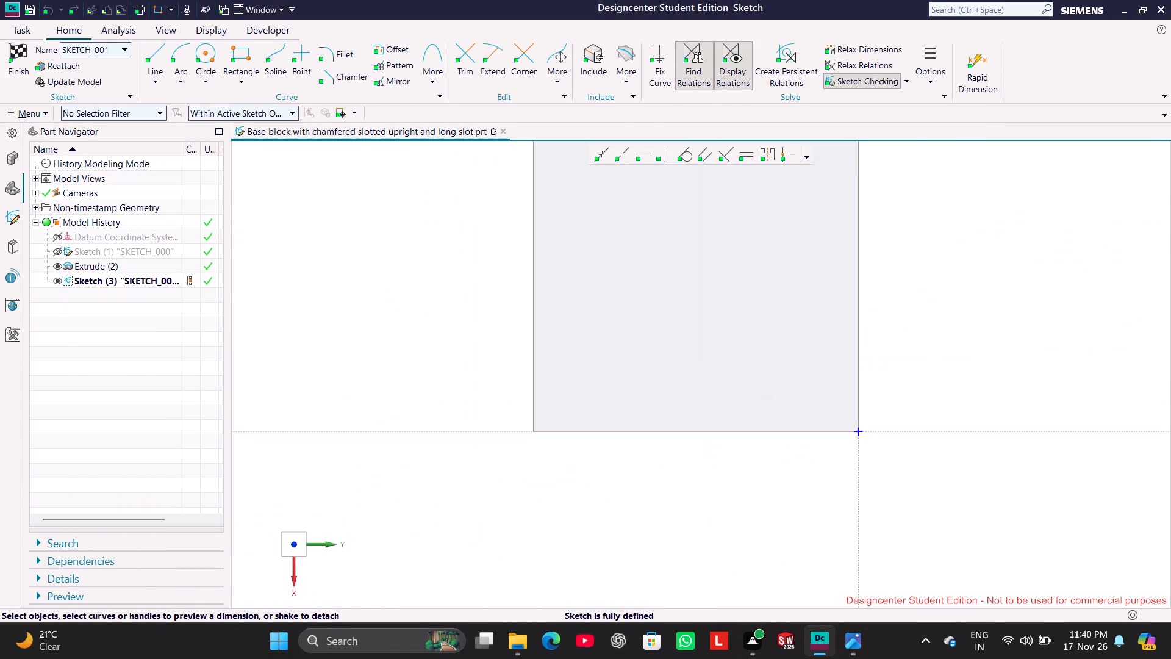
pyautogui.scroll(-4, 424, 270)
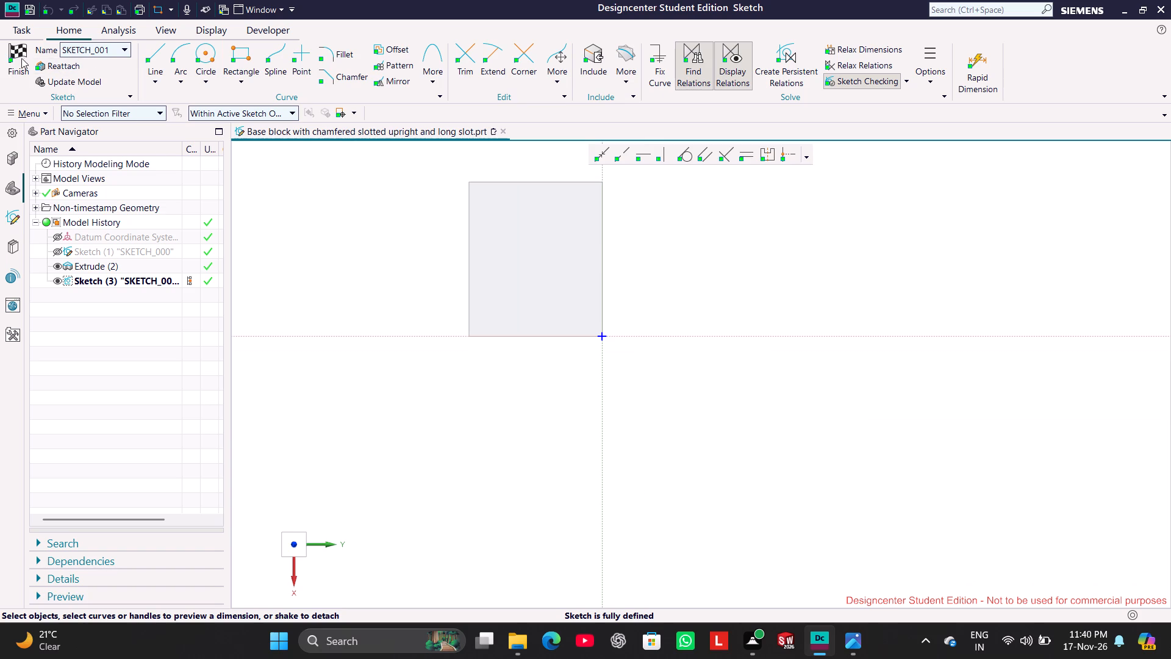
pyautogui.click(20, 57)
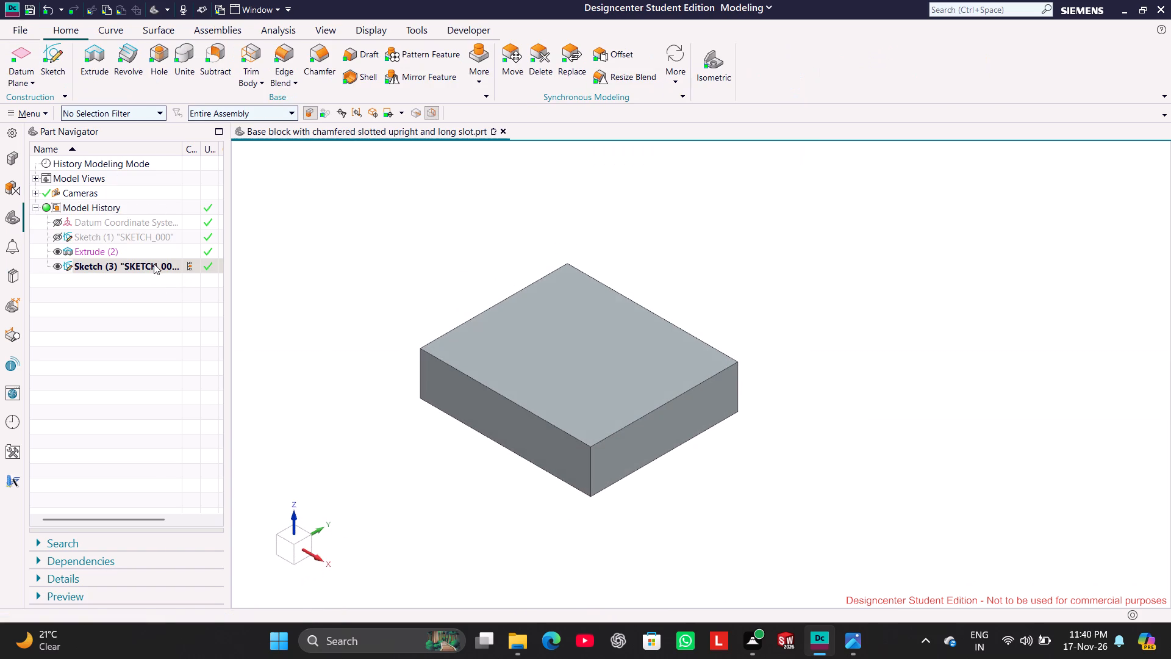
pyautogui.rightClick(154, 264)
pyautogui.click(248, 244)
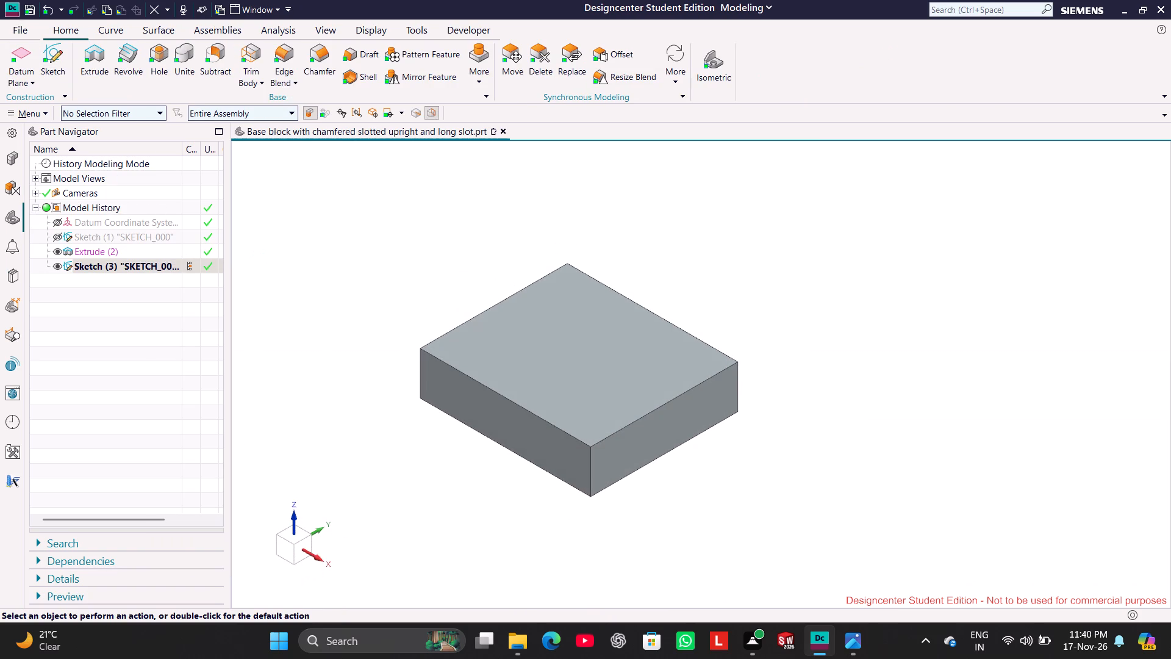
# Start a new sketch on the default XY plane at the origin, without picking a block face.
pyautogui.click(54, 48)
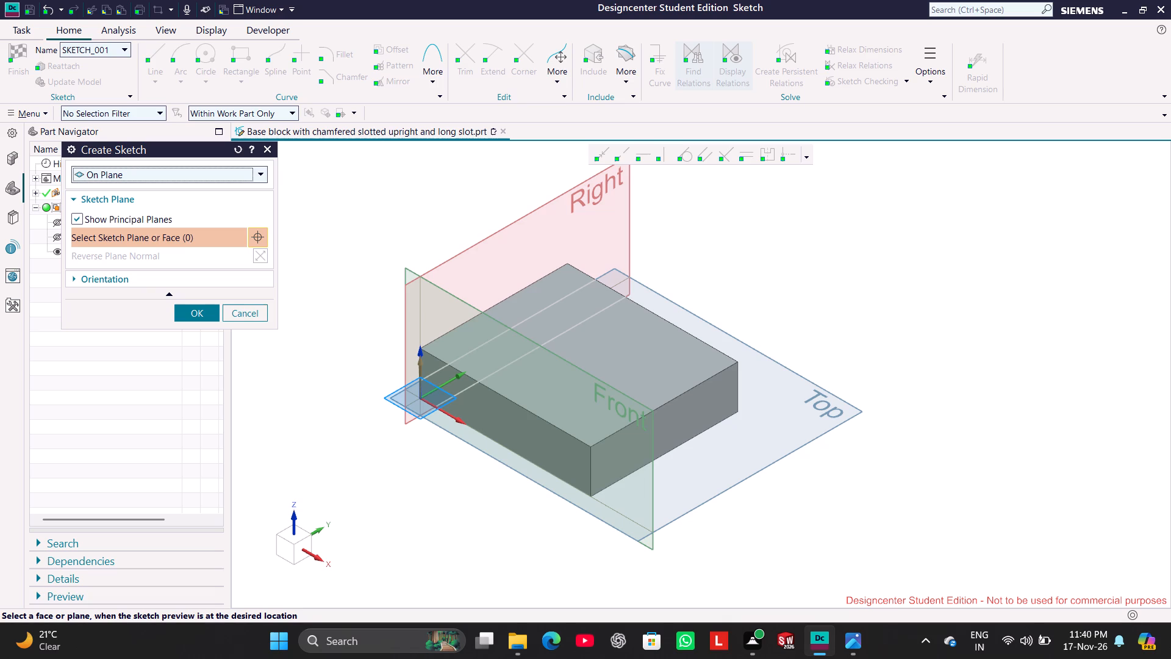
pyautogui.moveTo(424, 497); pyautogui.dragTo(442, 512, button='middle')
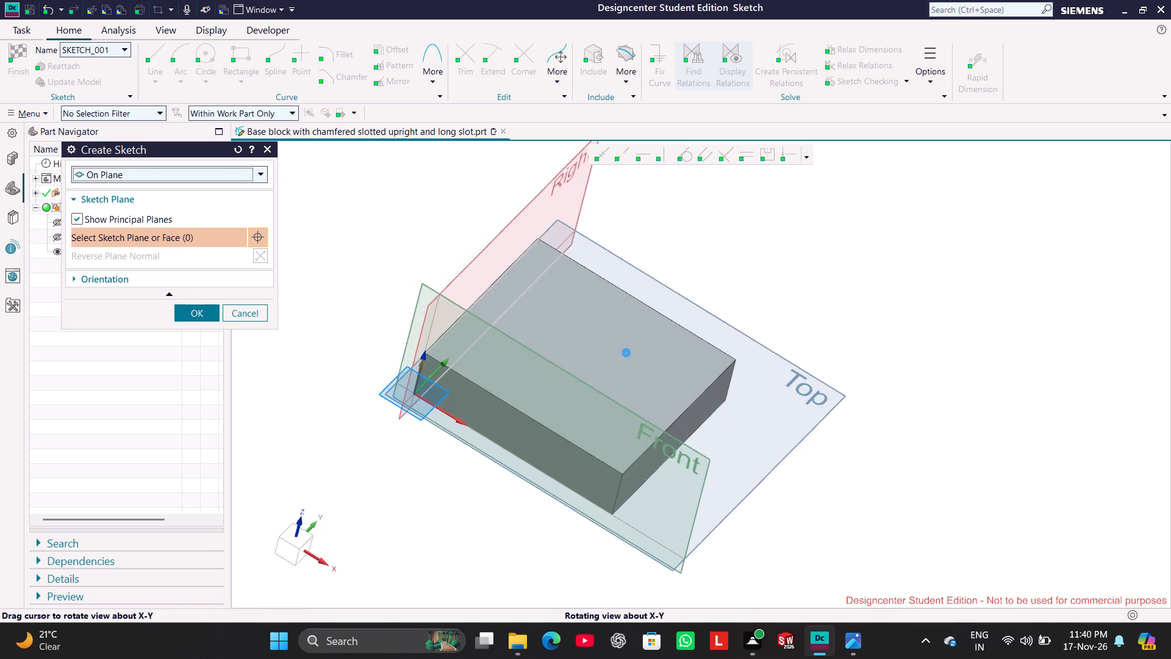
pyautogui.moveTo(442, 512); pyautogui.dragTo(448, 507, button='middle')
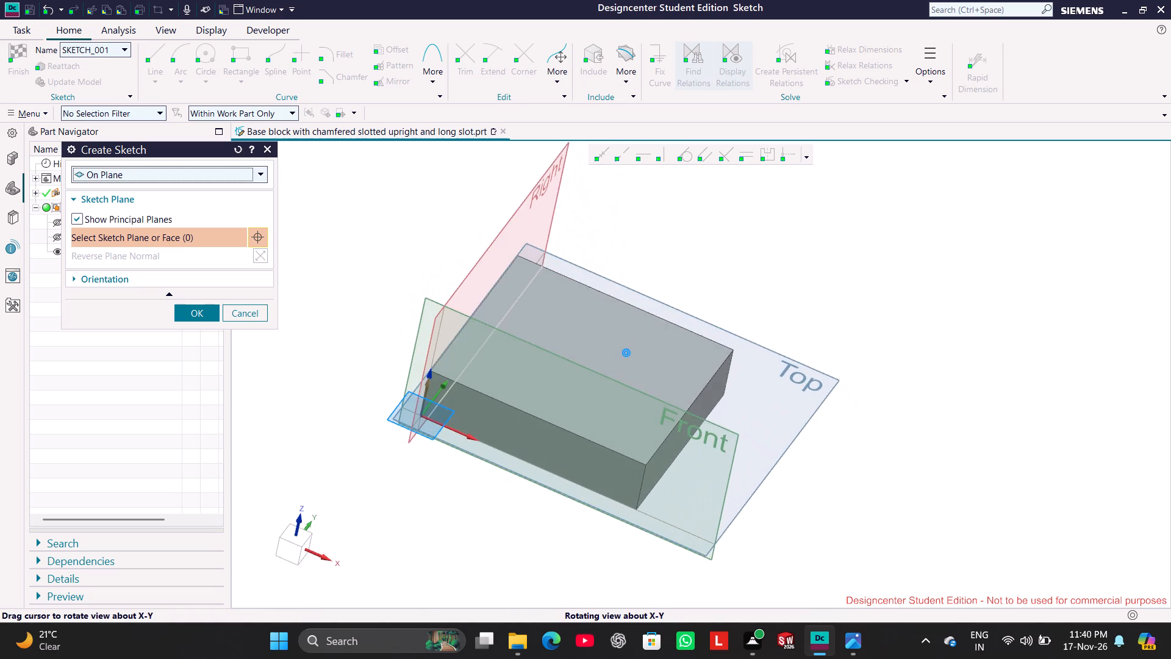
pyautogui.moveTo(448, 507); pyautogui.dragTo(461, 506, button='middle')
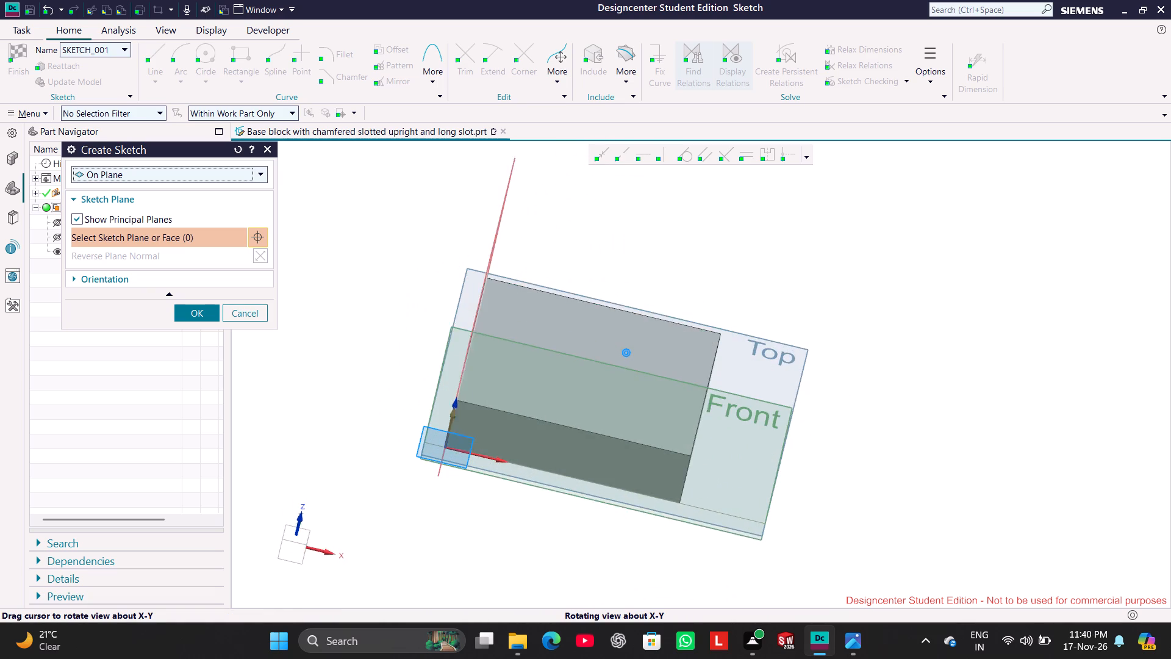
pyautogui.moveTo(461, 506); pyautogui.dragTo(461, 509, button='middle')
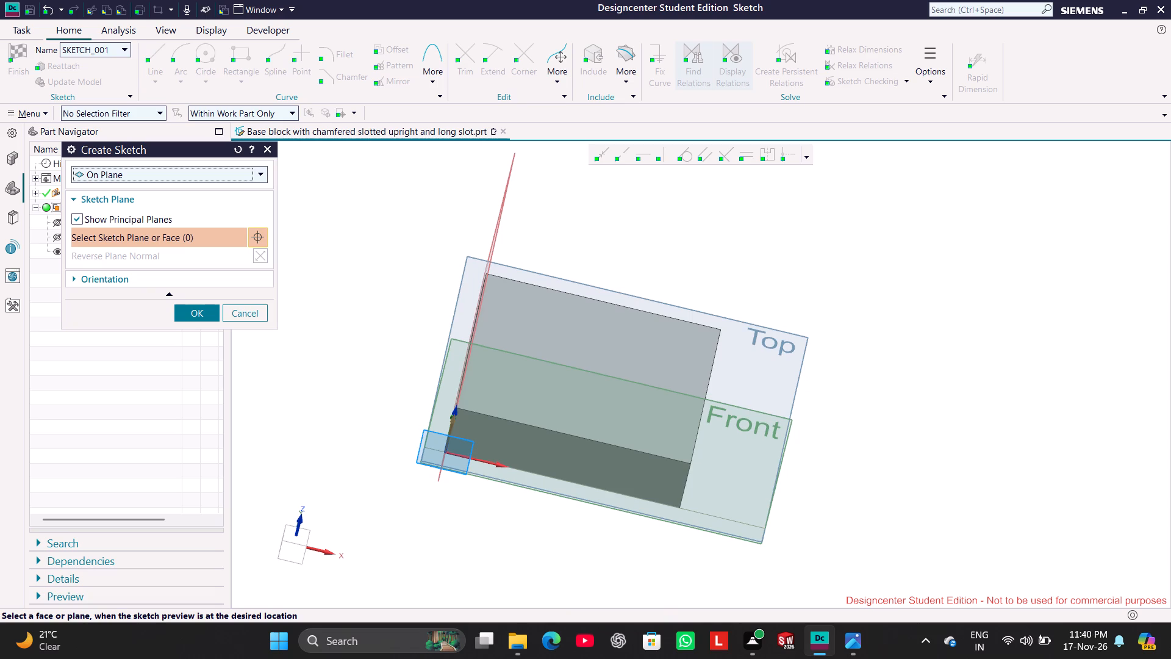
pyautogui.moveTo(393, 367); pyautogui.dragTo(423, 285, button='middle')
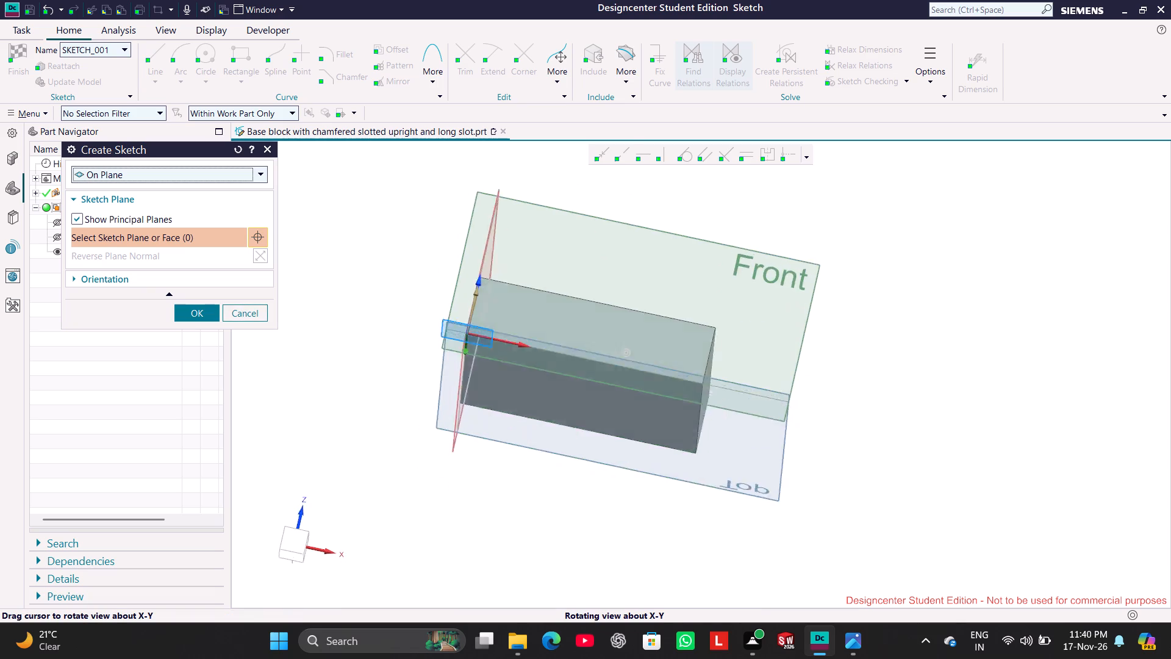
pyautogui.moveTo(423, 285); pyautogui.dragTo(413, 340, button='middle')
pyautogui.click(200, 314)
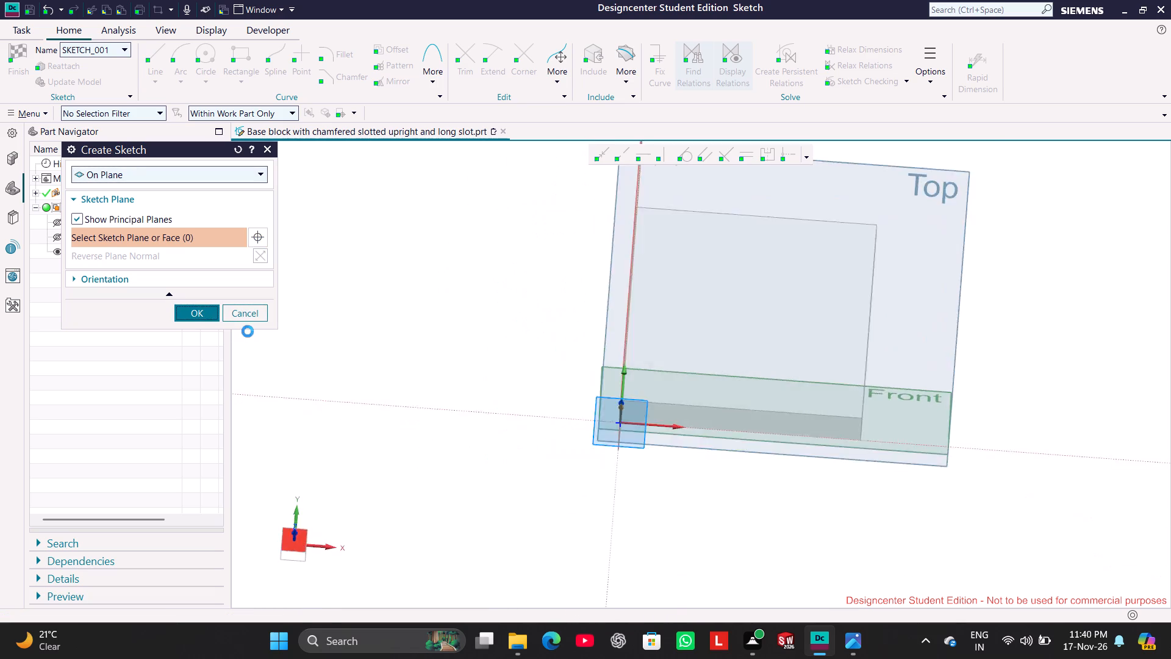
pyautogui.click(418, 292)
# Include the base block's edge that runs along the Y axis from the origin as reference geometry in the sketch.
pyautogui.click(854, 651)
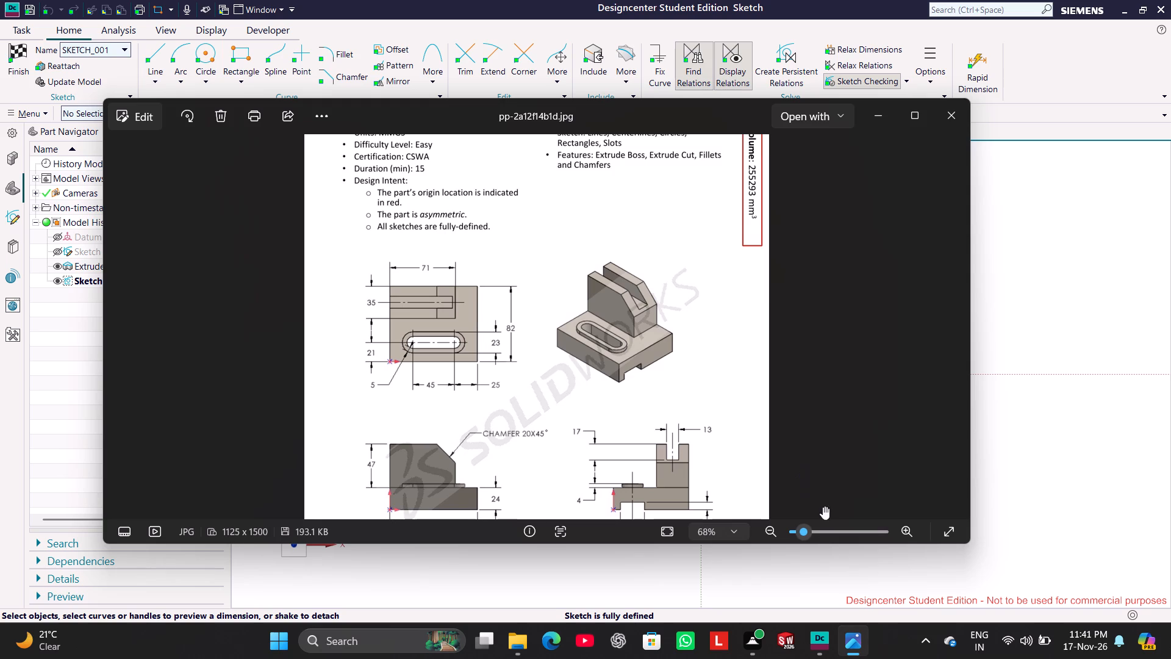
pyautogui.click(853, 647)
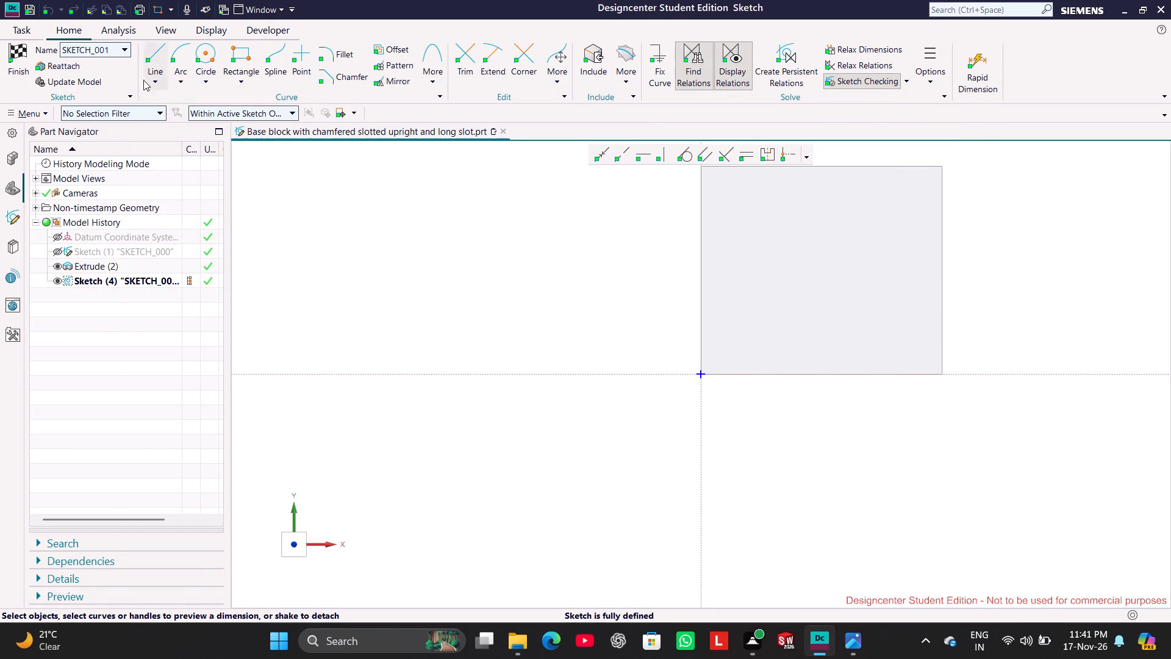
pyautogui.click(247, 49)
pyautogui.scroll(2, 721, 220)
pyautogui.scroll(-3, 729, 223)
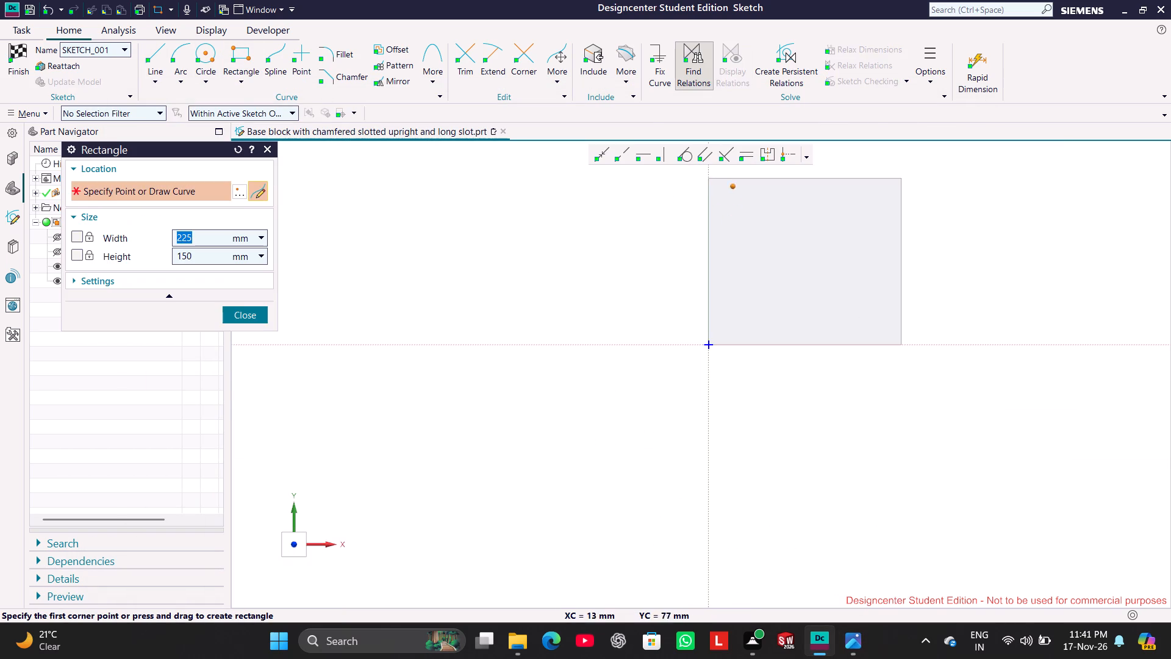
pyautogui.scroll(3, 757, 174)
pyautogui.scroll(-3, 770, 190)
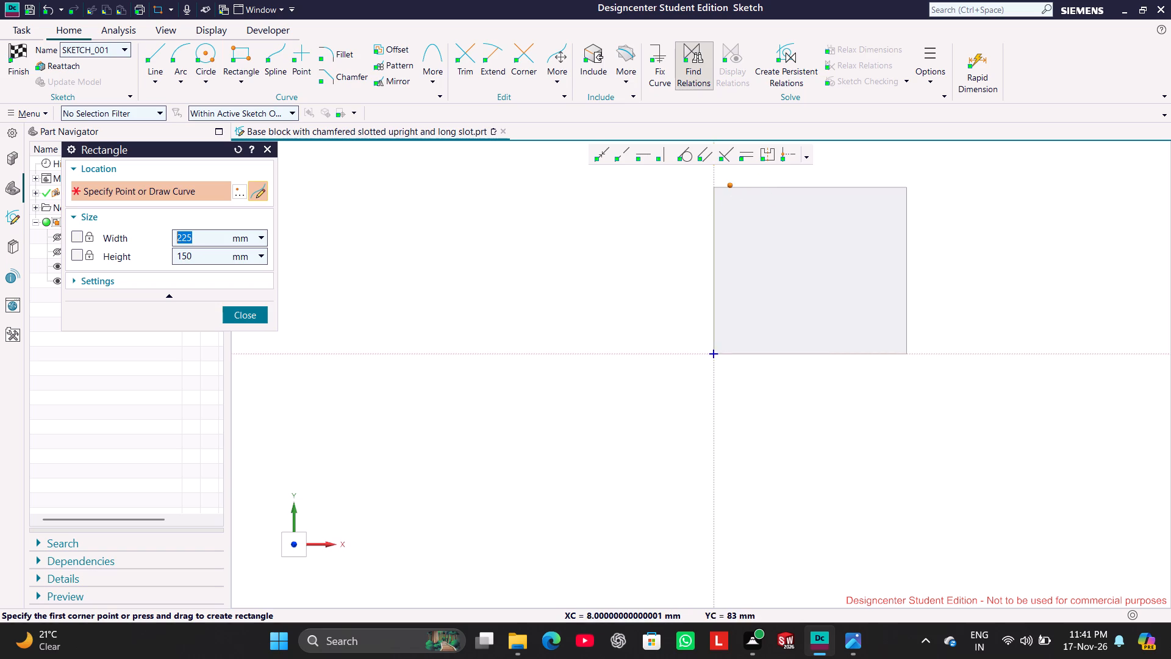
pyautogui.click(581, 56)
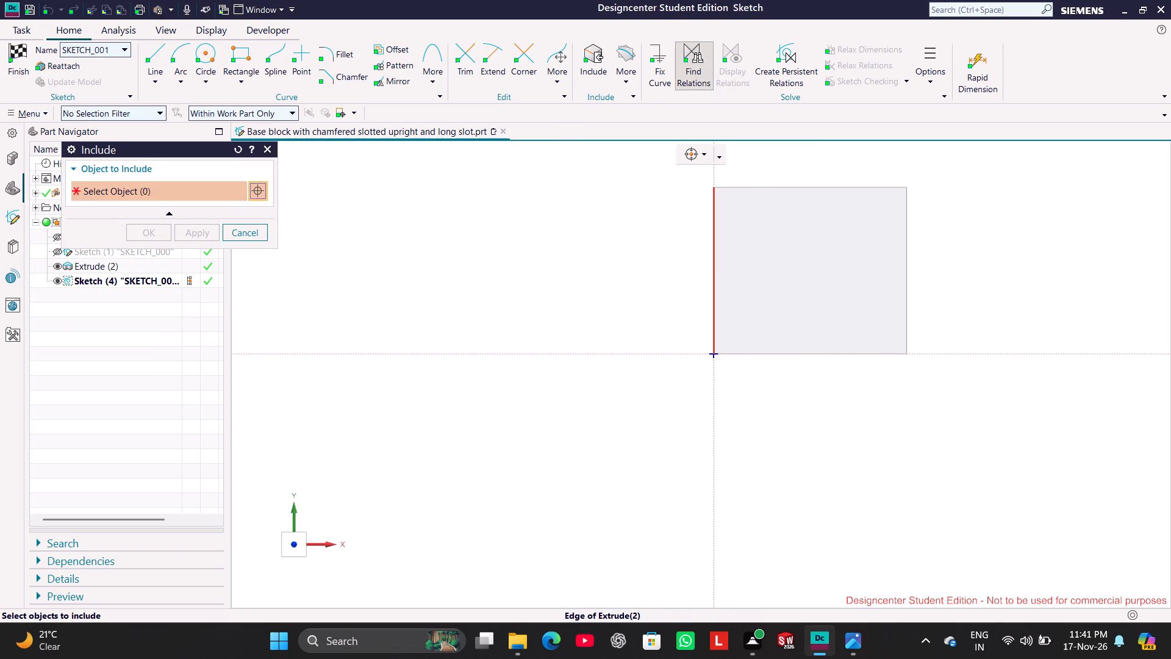
pyautogui.click(710, 225)
pyautogui.click(210, 229)
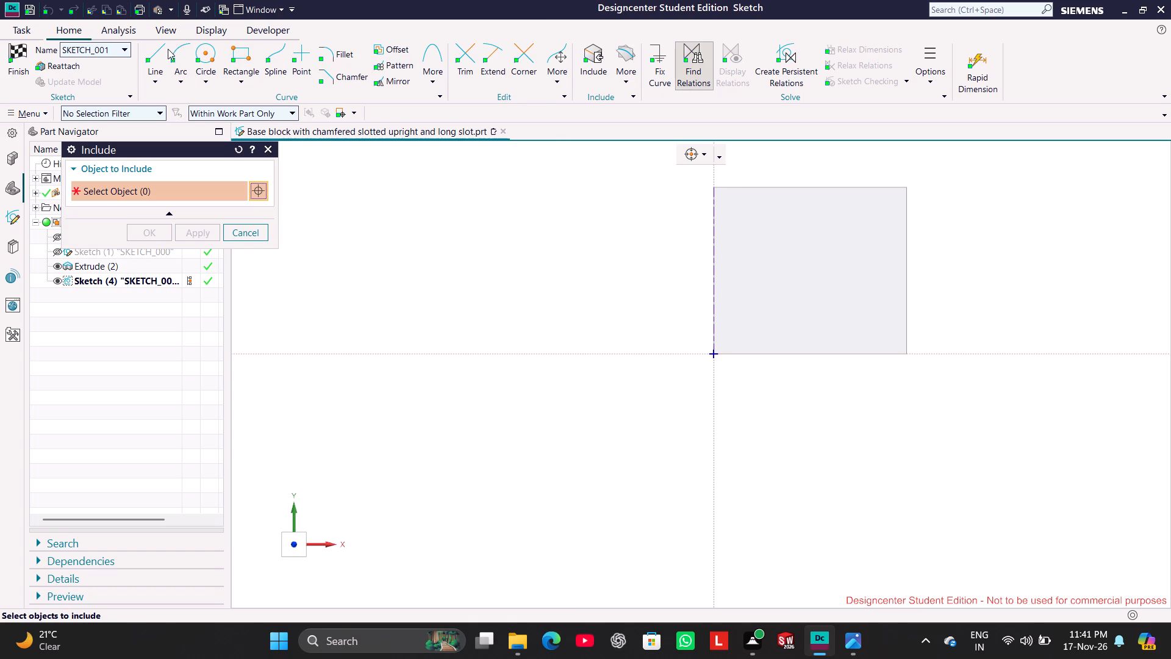
# Include the base block's edge along the Y axis from the origin again as reference geometry in the sketch.
pyautogui.click(236, 56)
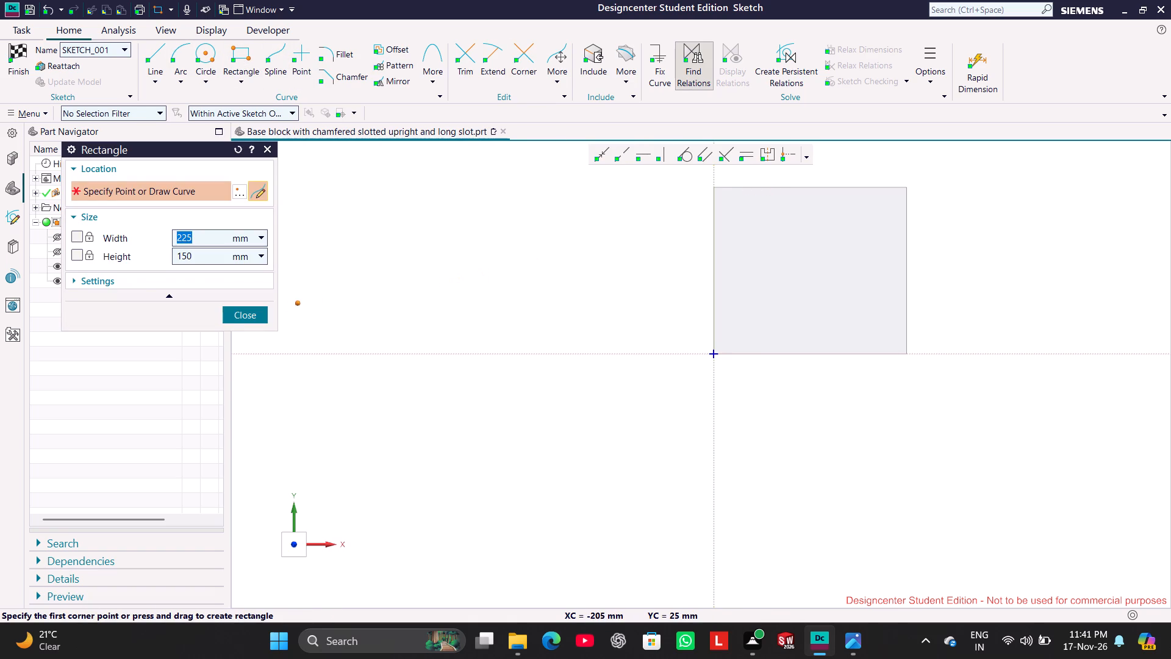
pyautogui.click(227, 317)
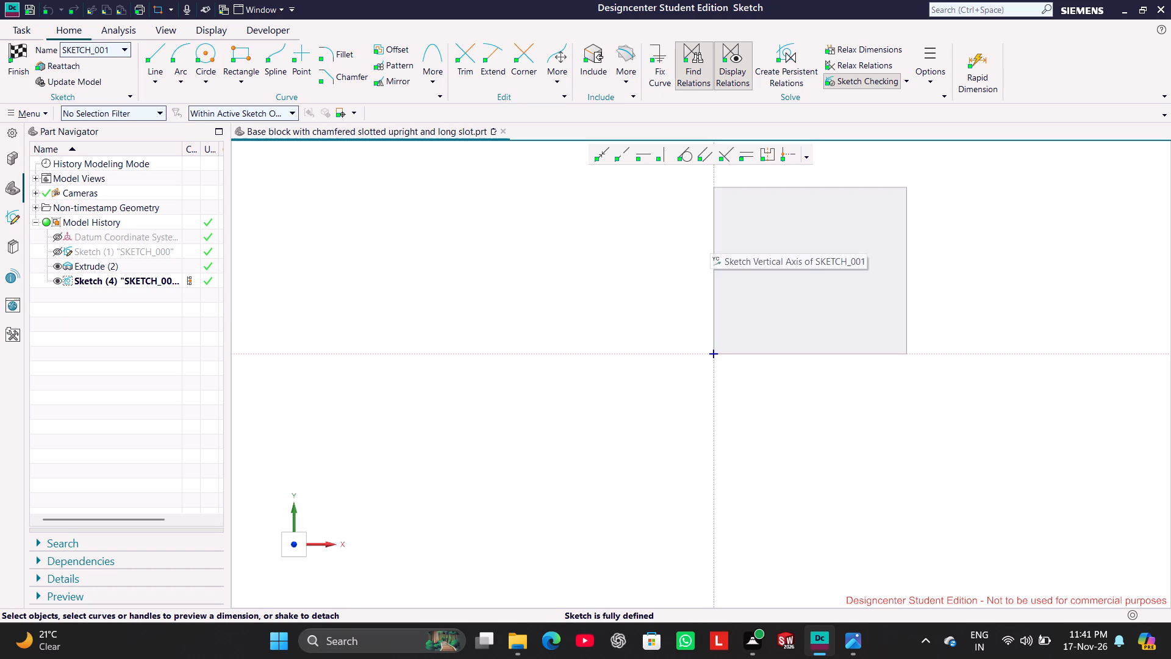
pyautogui.click(595, 49)
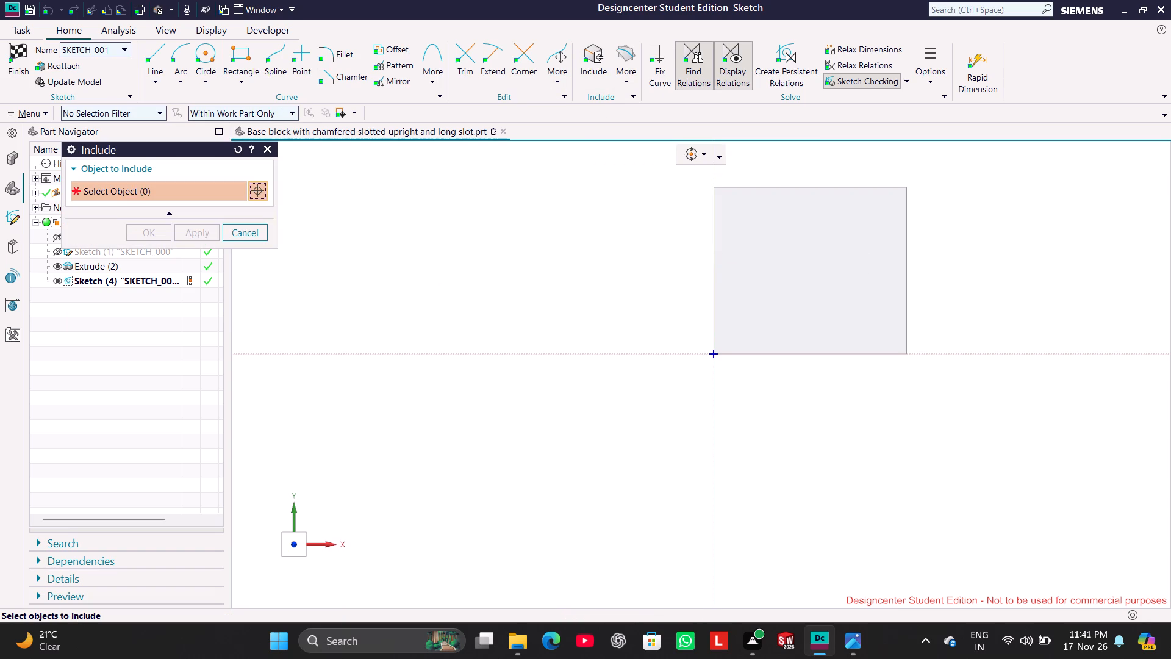
pyautogui.click(713, 235)
pyautogui.click(194, 236)
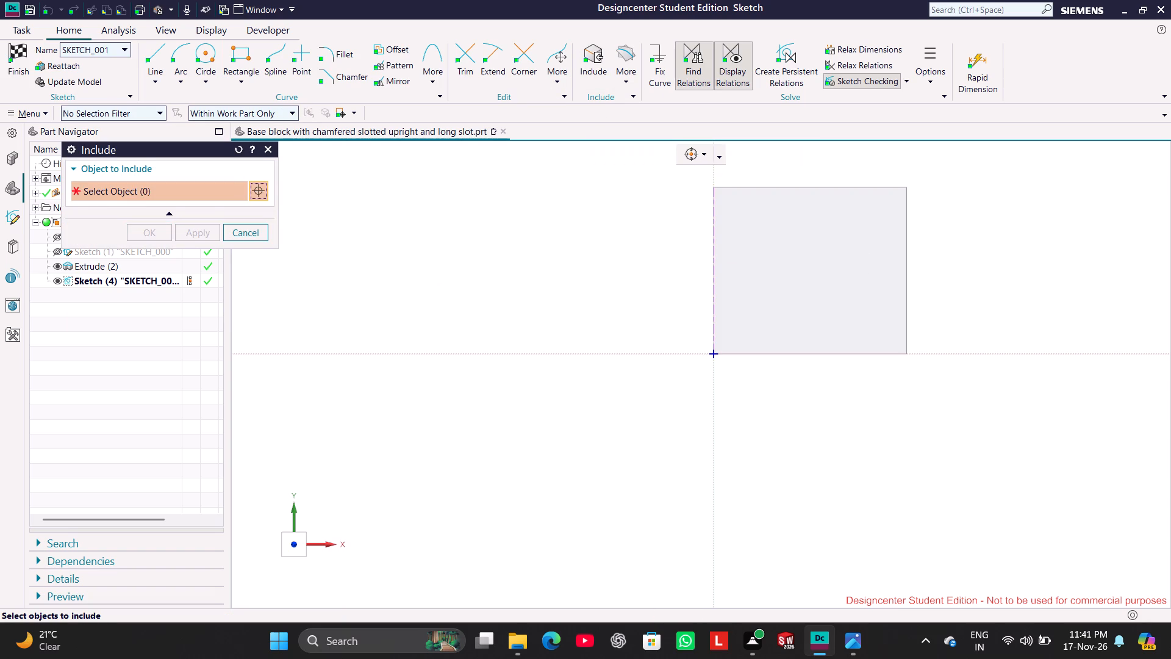
# Sketch a rectangle about 64 by 49 mm from the far end of the included edge, inside the block outline.
pyautogui.click(245, 52)
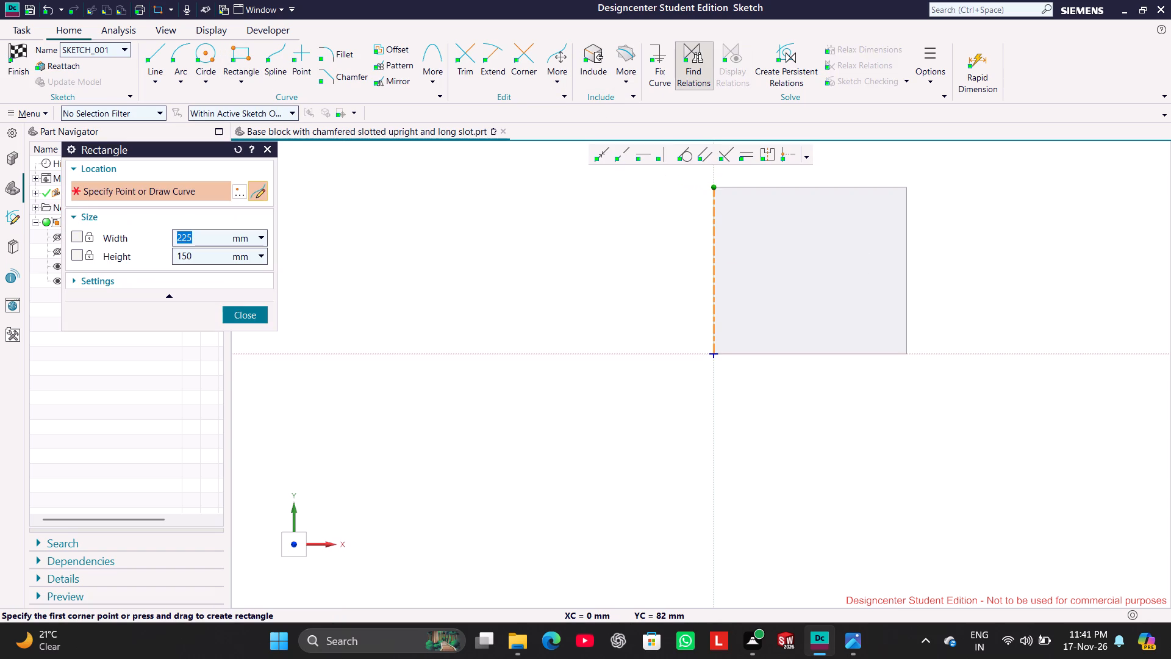
pyautogui.click(716, 187)
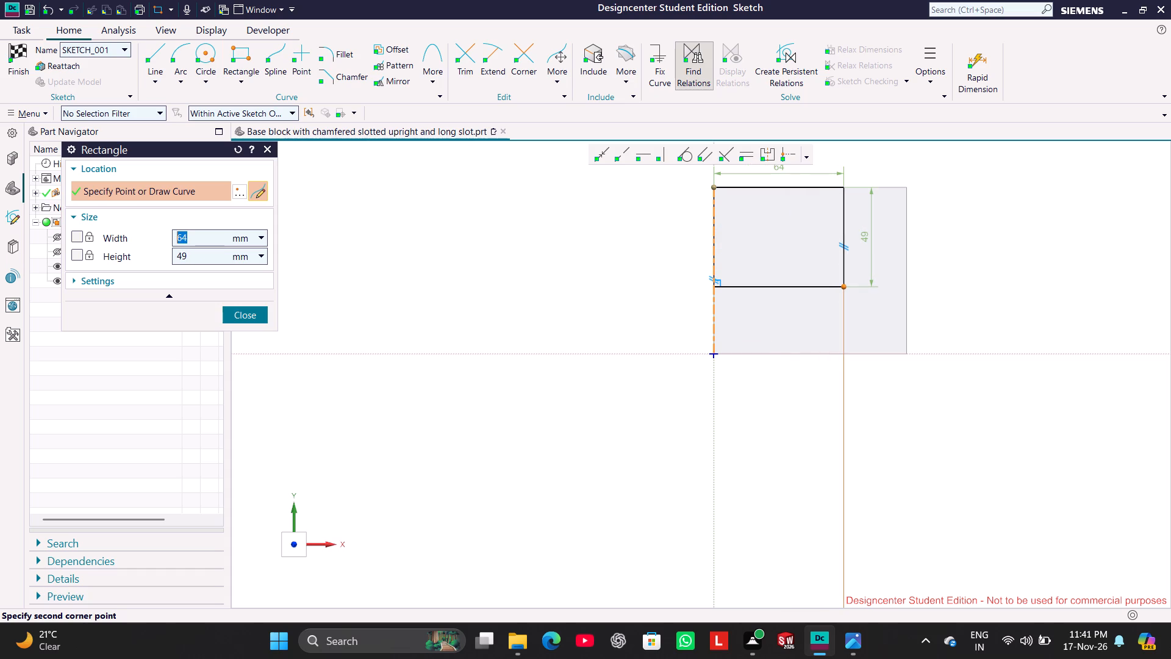
pyautogui.click(843, 287)
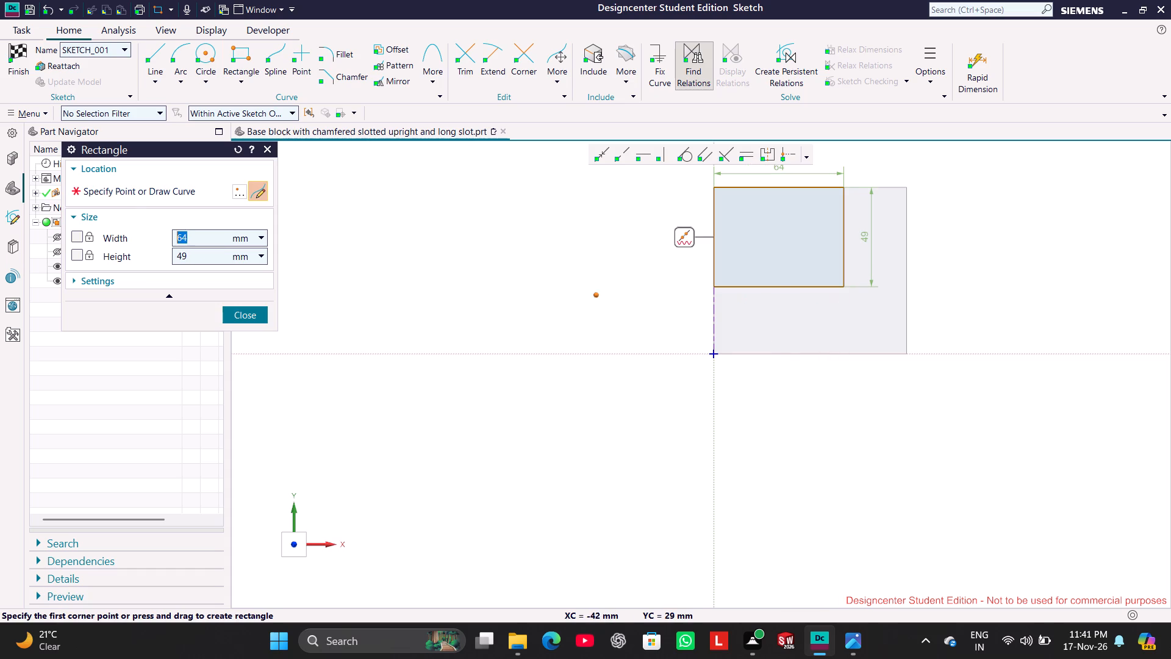
pyautogui.click(260, 313)
# Dimension the rectangle's width along the block's far edge as 71 mm.
pyautogui.click(787, 188)
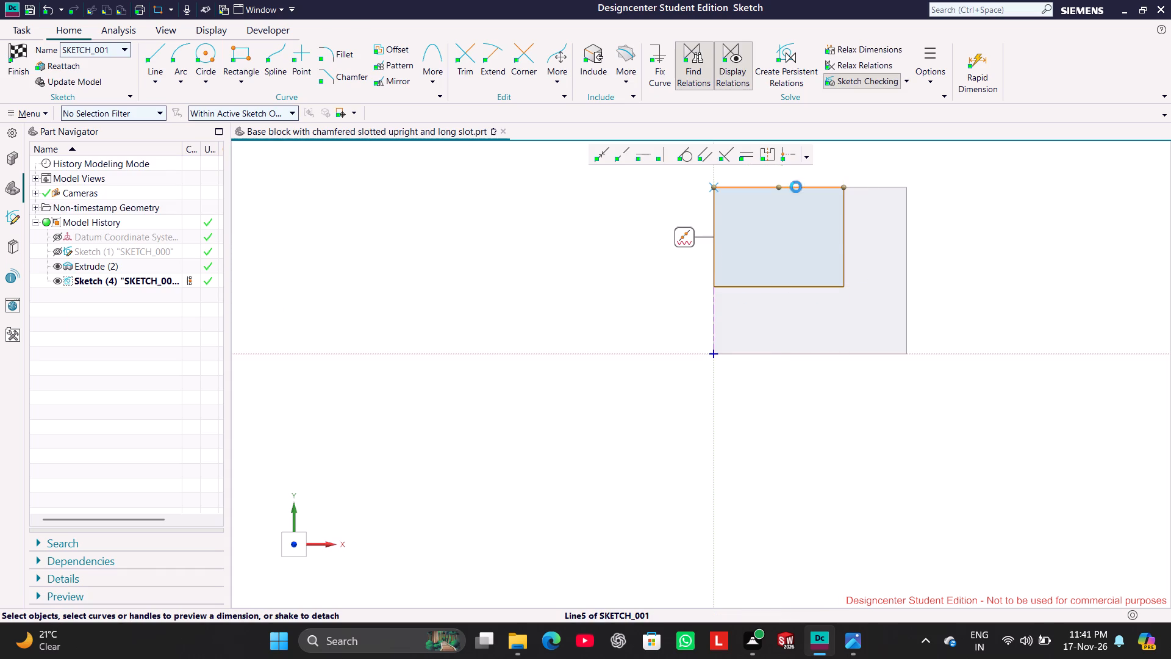
pyautogui.scroll(2, 817, 186)
pyautogui.scroll(-7, 817, 186)
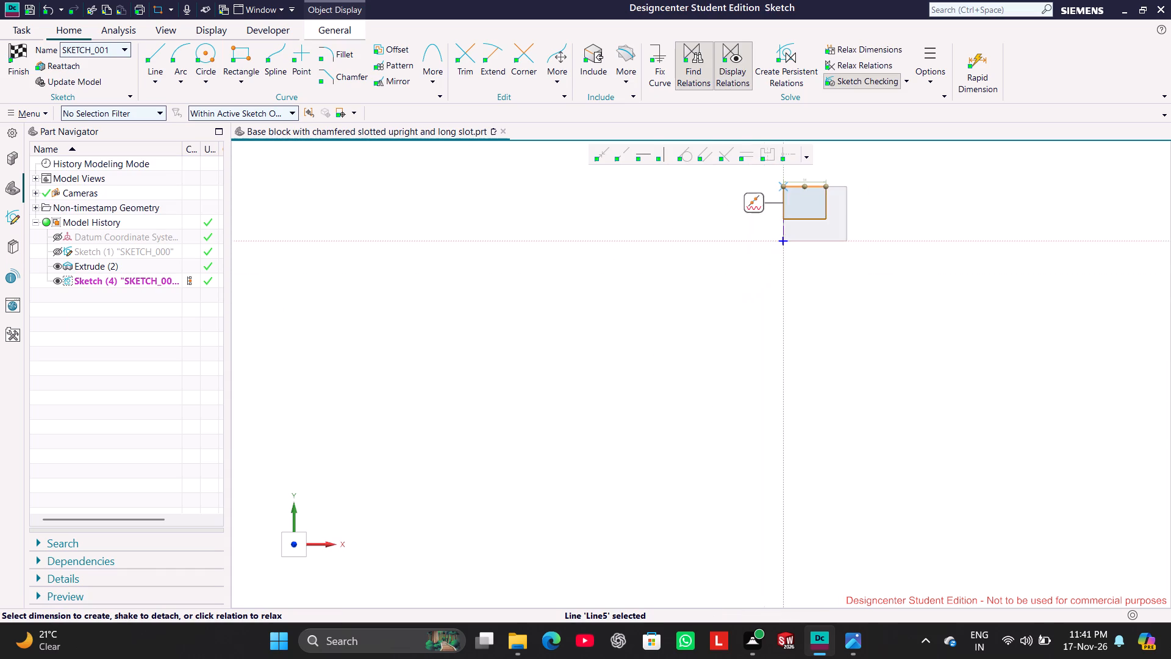
pyautogui.scroll(5, 864, 154)
pyautogui.scroll(2, 775, 197)
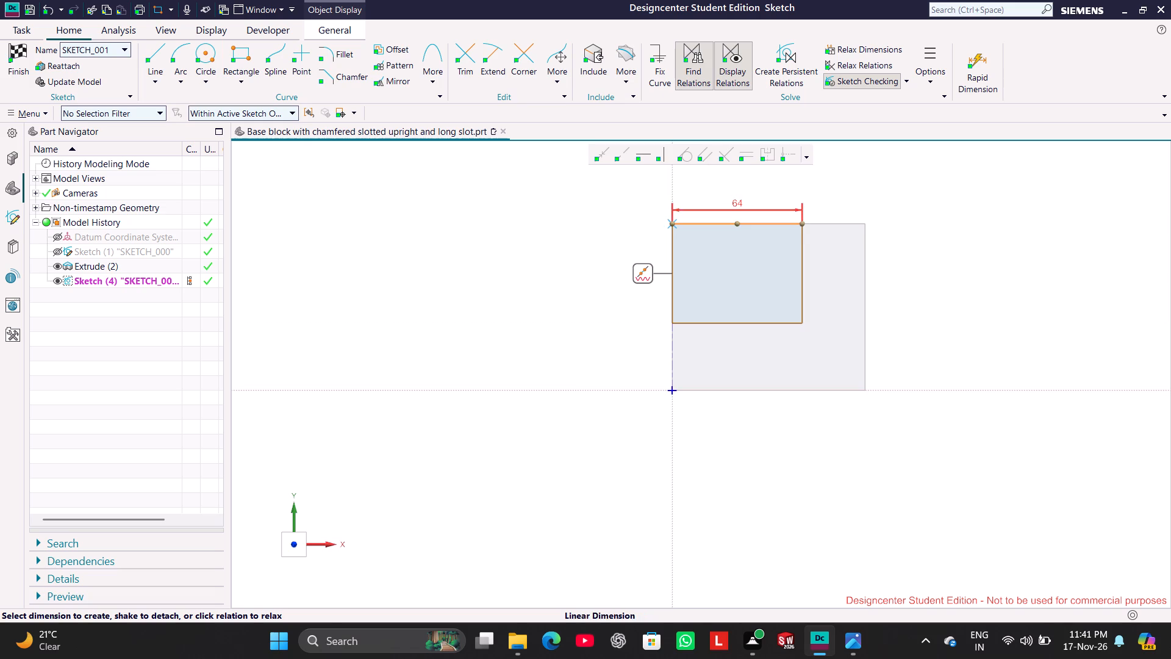
pyautogui.doubleClick(737, 203)
pyautogui.write('71')
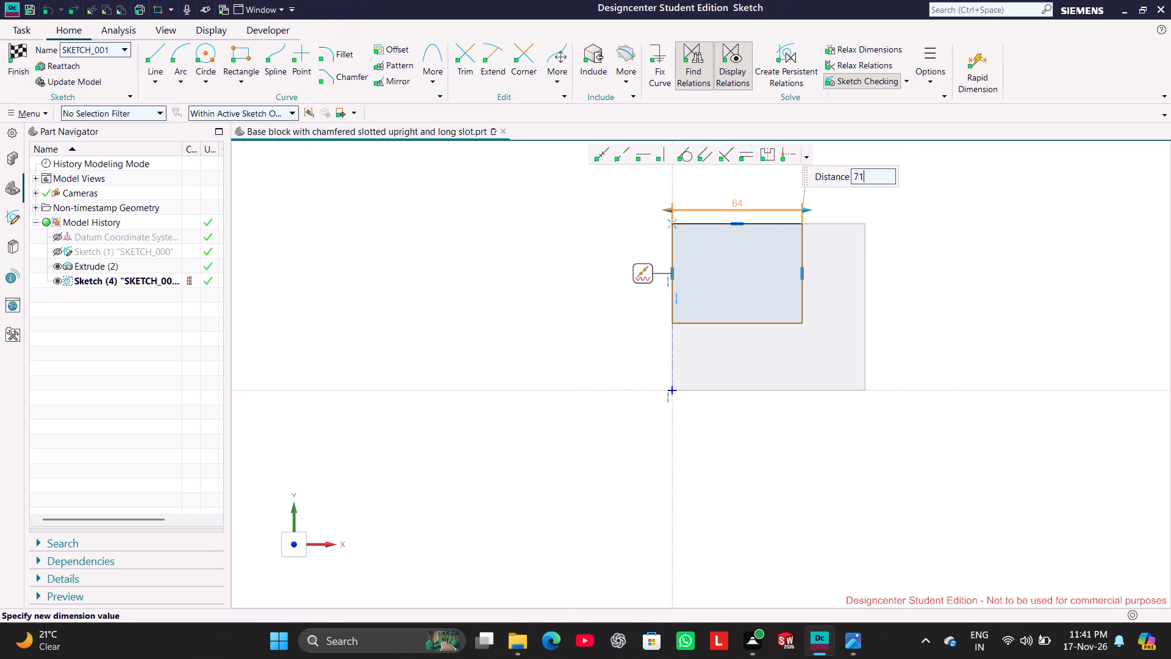
pyautogui.press('Return')
pyautogui.click(981, 273)
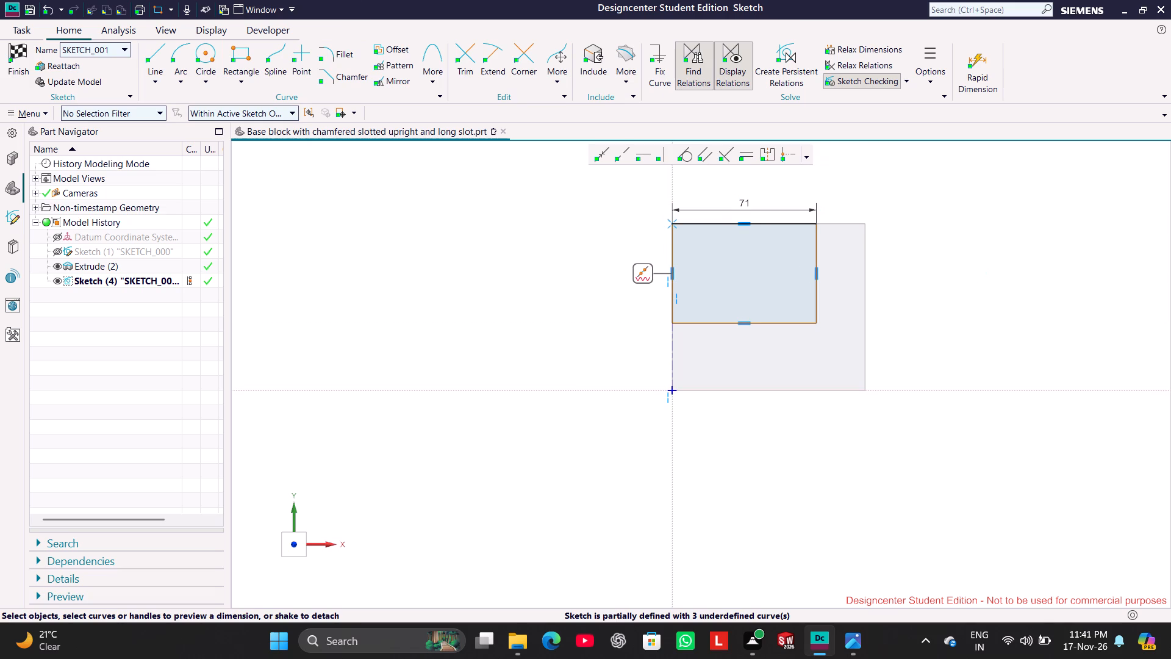
# Dimension the rectangle's height as 35 mm, check it against the drawing, and finish the sketch.
pyautogui.click(819, 256)
pyautogui.doubleClick(836, 275)
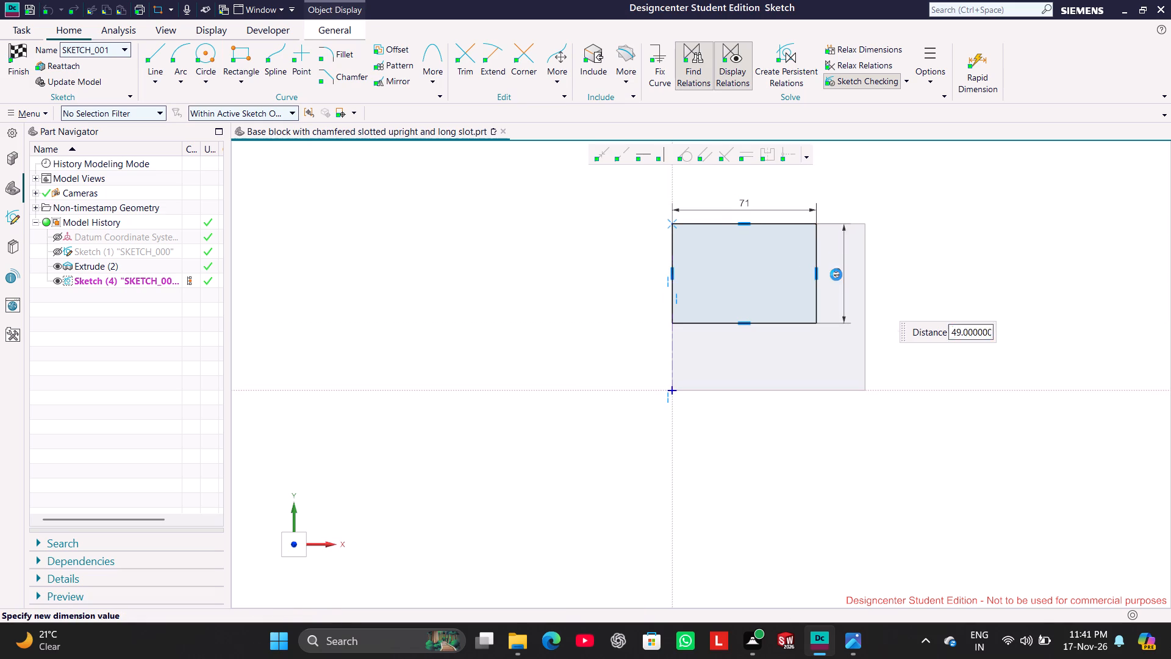
pyautogui.write('35')
pyautogui.press('Return')
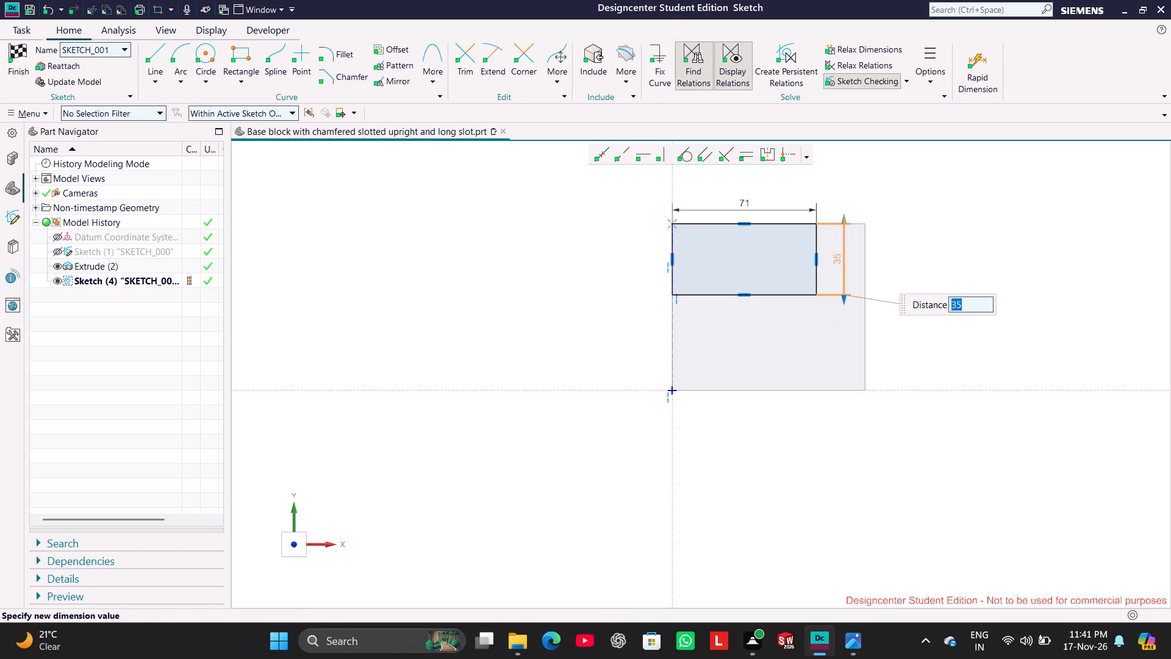
pyautogui.click(828, 472)
pyautogui.click(850, 641)
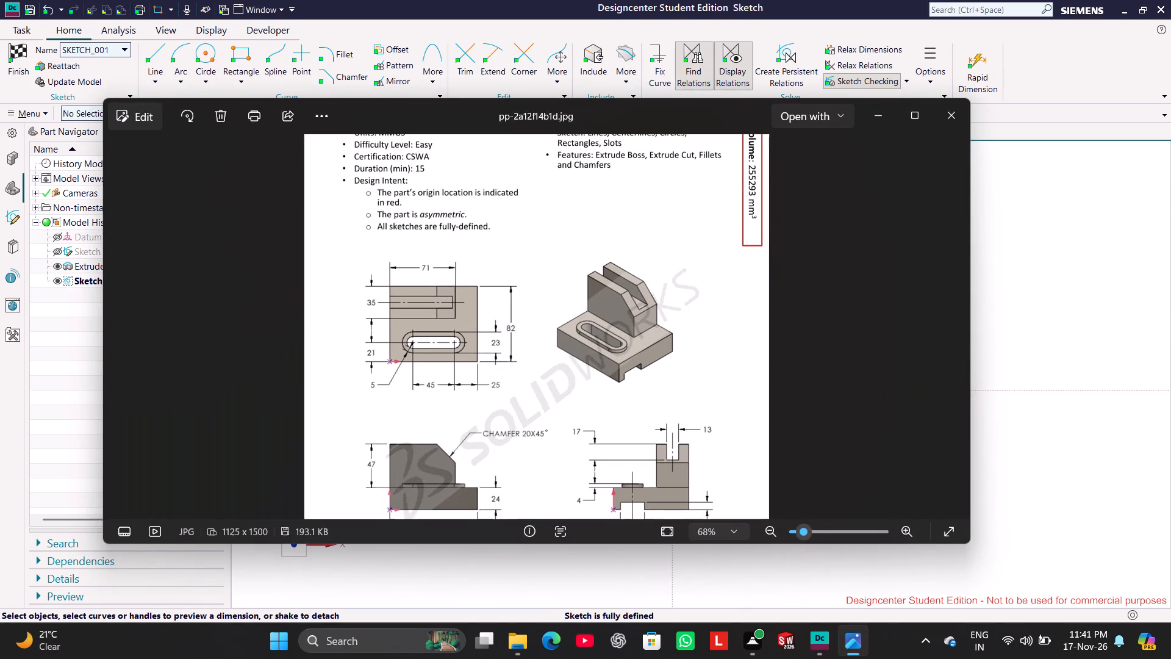
pyautogui.click(858, 631)
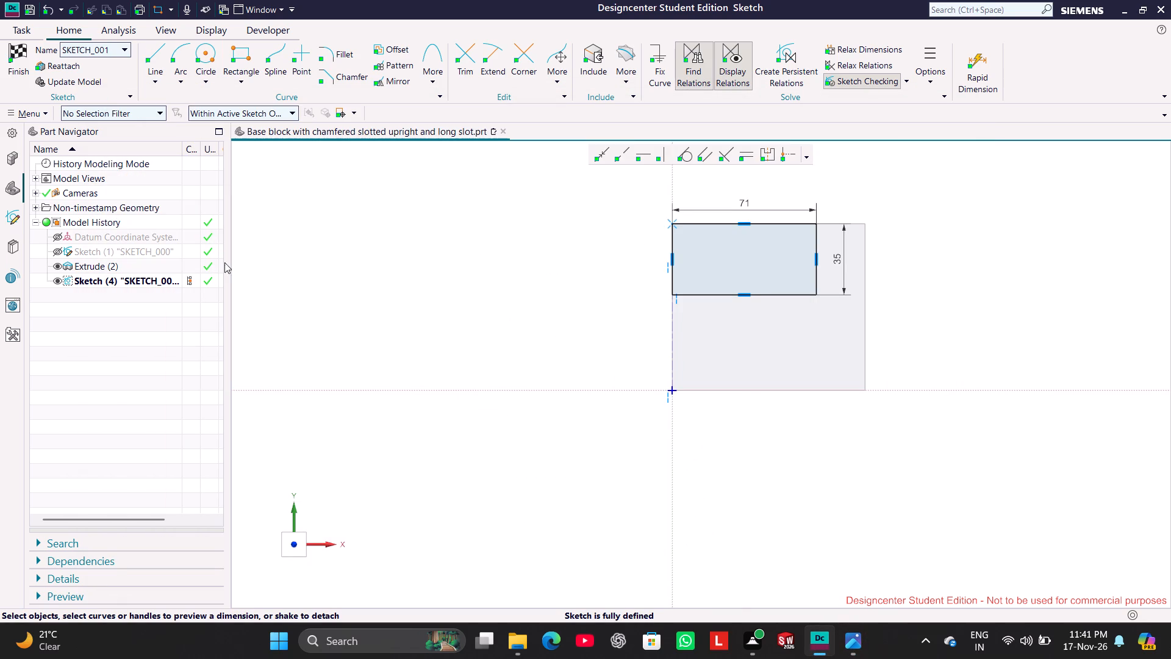
pyautogui.click(10, 73)
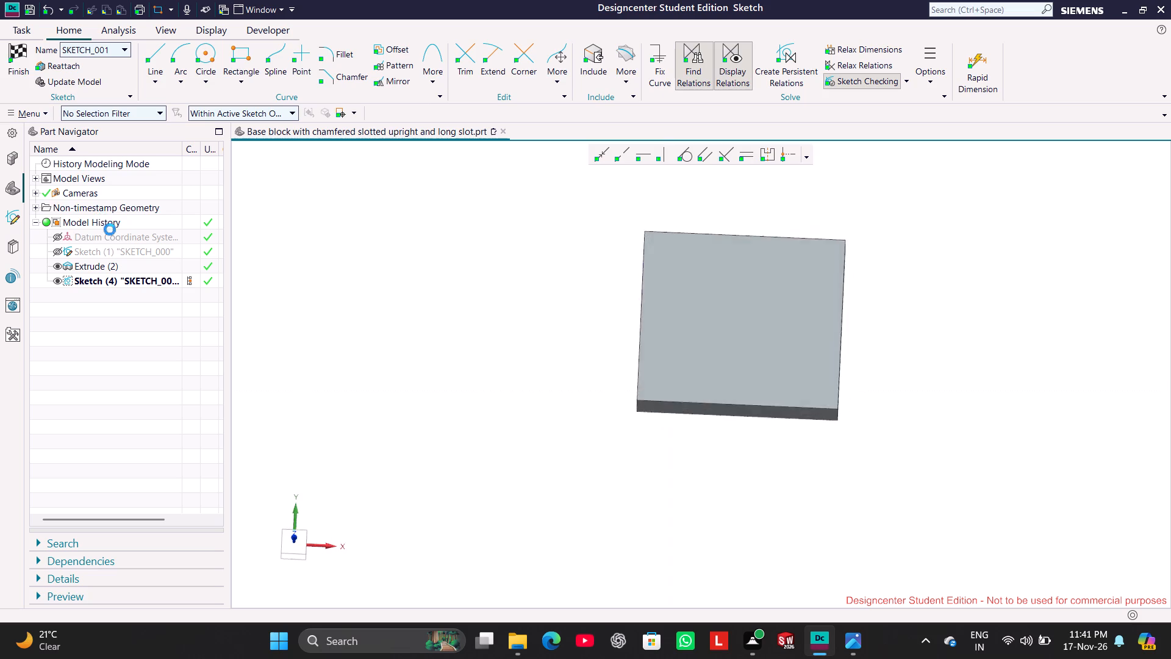
# Start an extrusion of the 71 by 35 mm rectangle sketch and set its end distance to 24 mm.
pyautogui.rightClick(153, 283)
pyautogui.click(156, 264)
pyautogui.rightClick(156, 264)
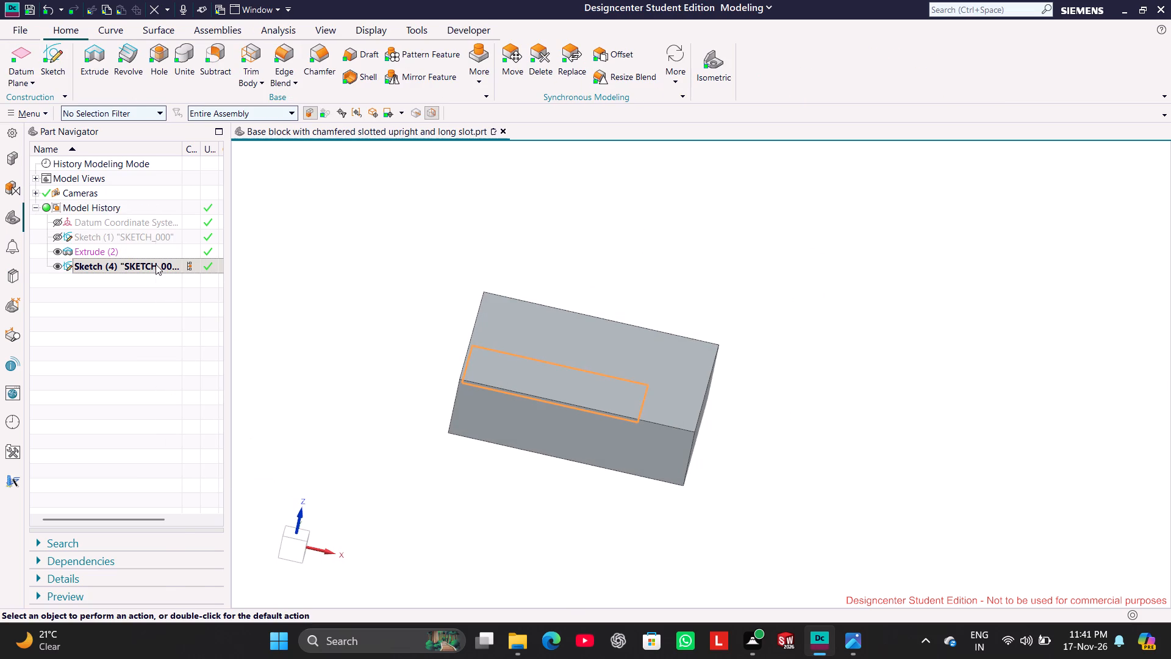
pyautogui.click(207, 251)
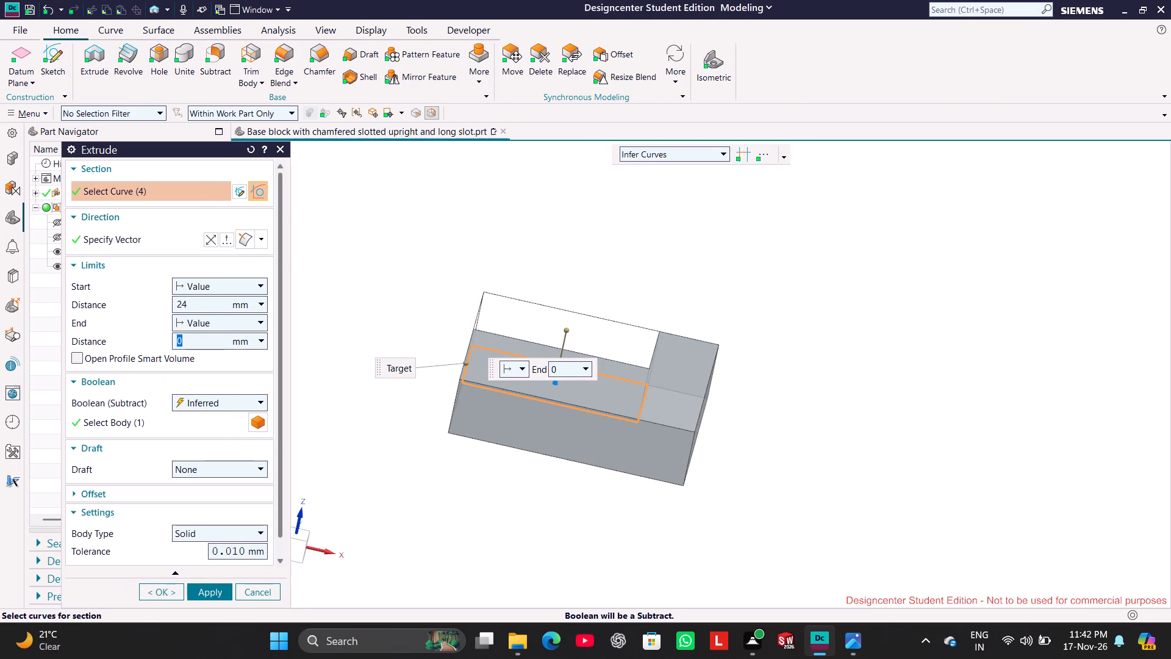
pyautogui.moveTo(474, 499); pyautogui.dragTo(469, 501, button='middle')
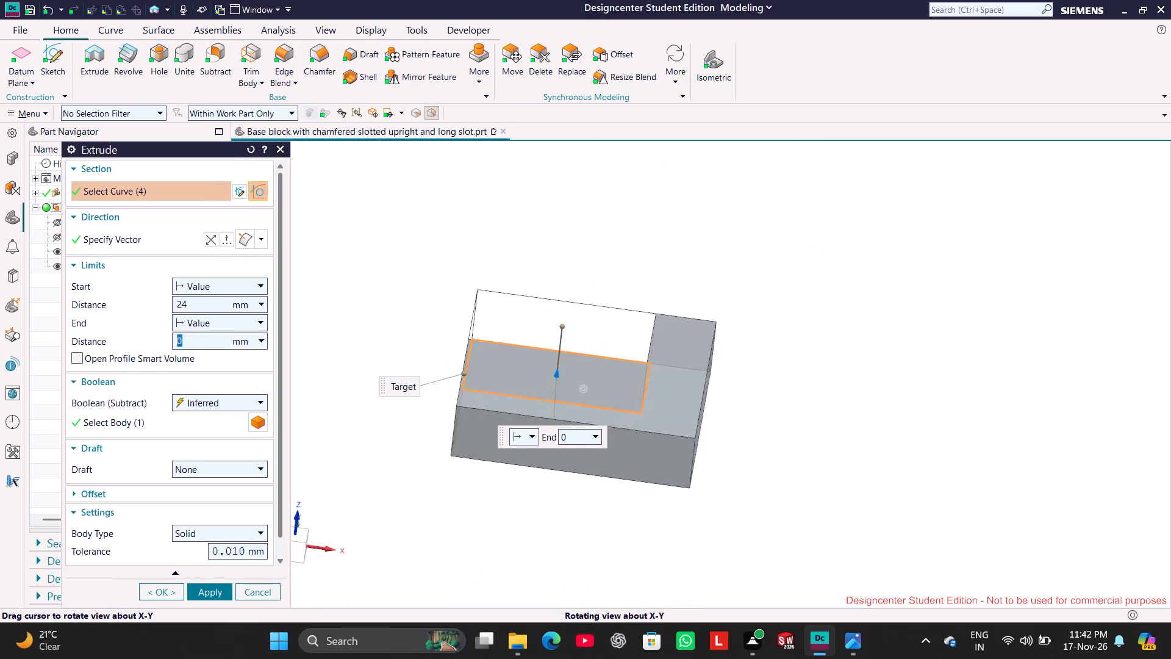
pyautogui.moveTo(469, 501); pyautogui.dragTo(458, 494, button='middle')
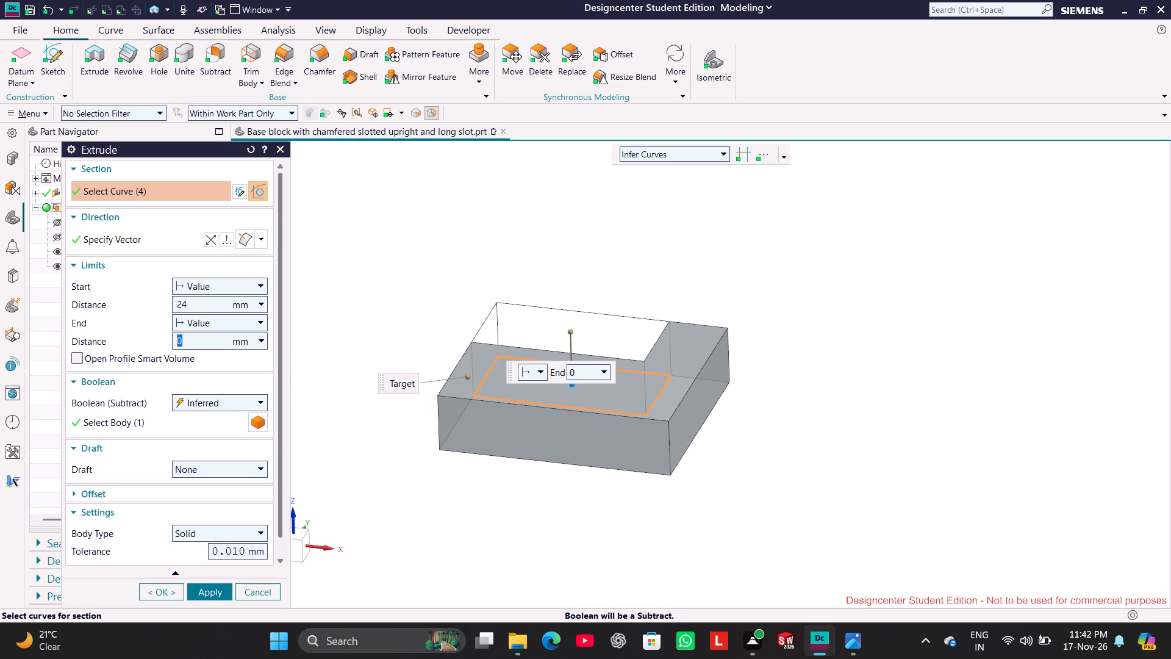
pyautogui.doubleClick(195, 301)
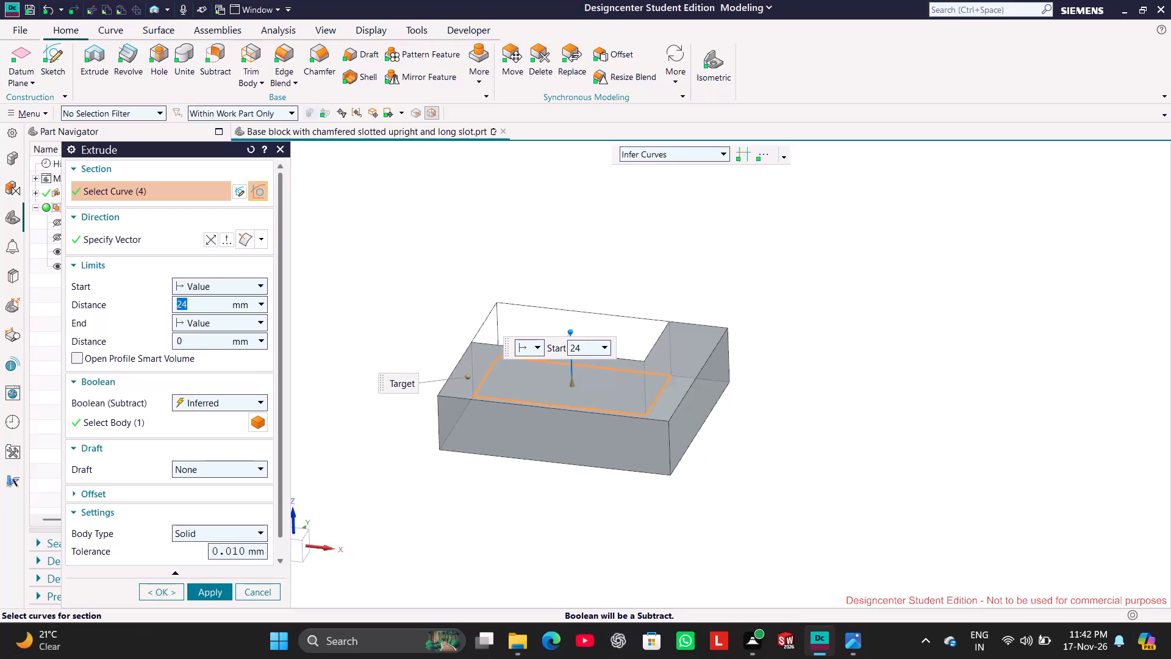
pyautogui.click(245, 284)
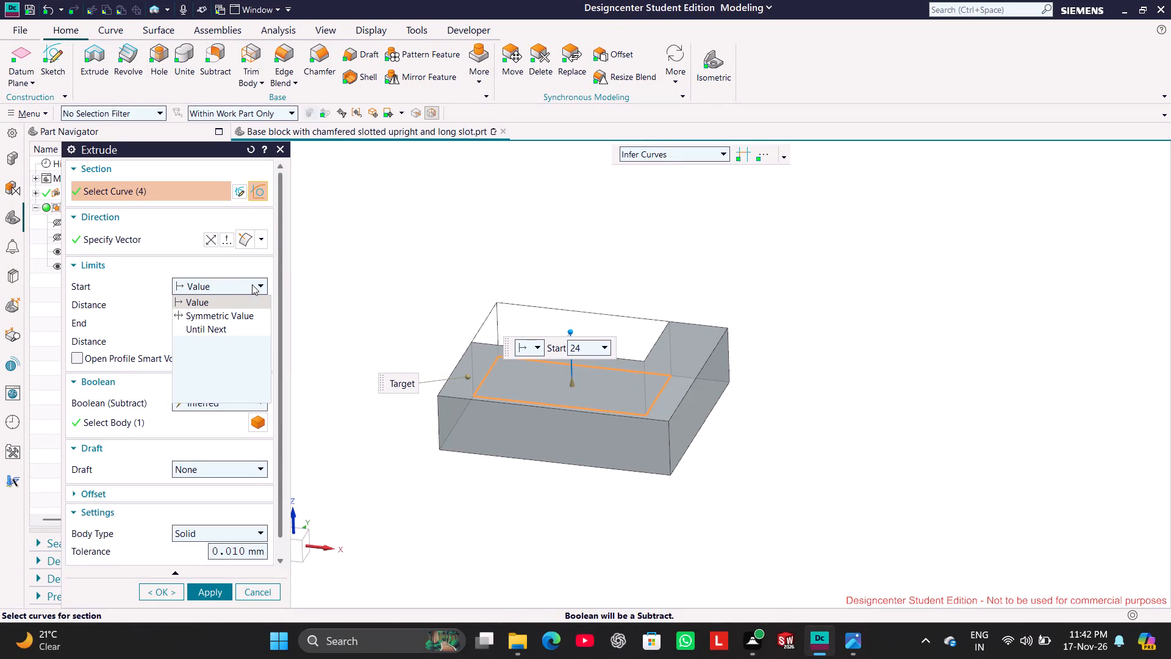
pyautogui.click(252, 284)
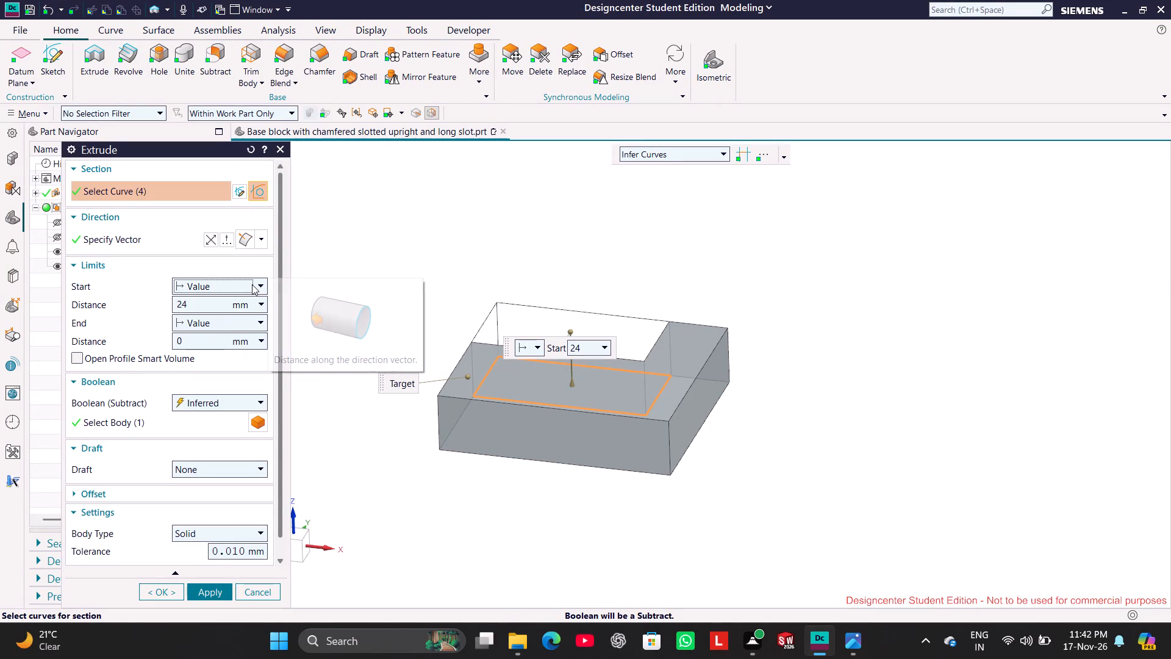
pyautogui.doubleClick(203, 304)
pyautogui.doubleClick(215, 340)
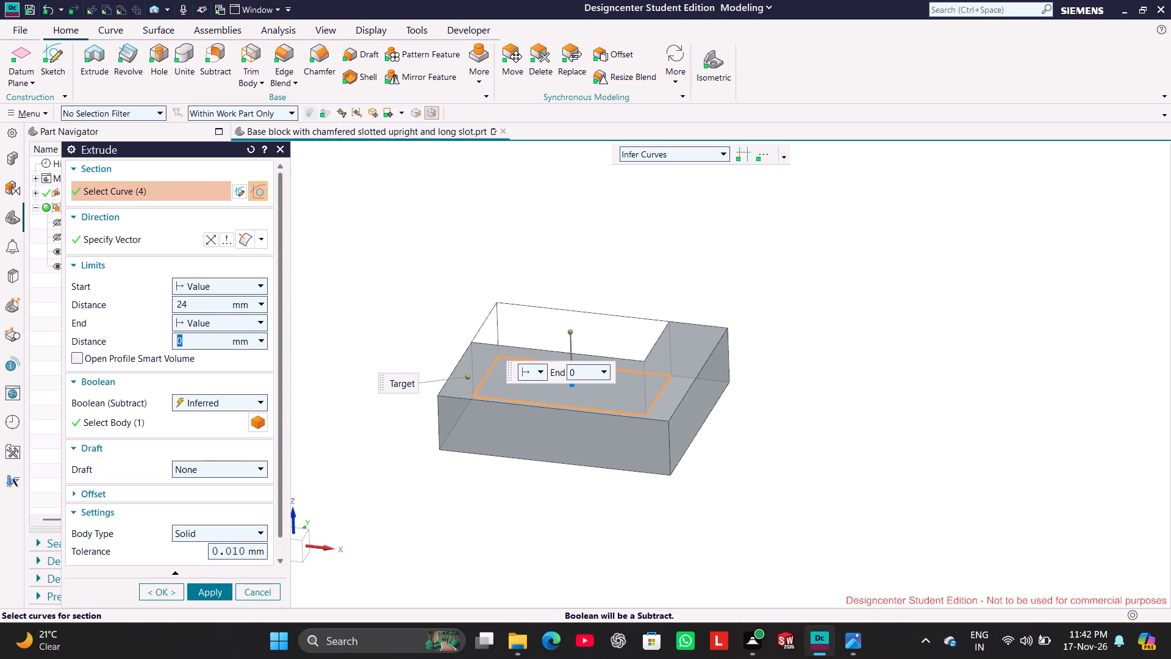
pyautogui.write('24')
pyautogui.press('Return')
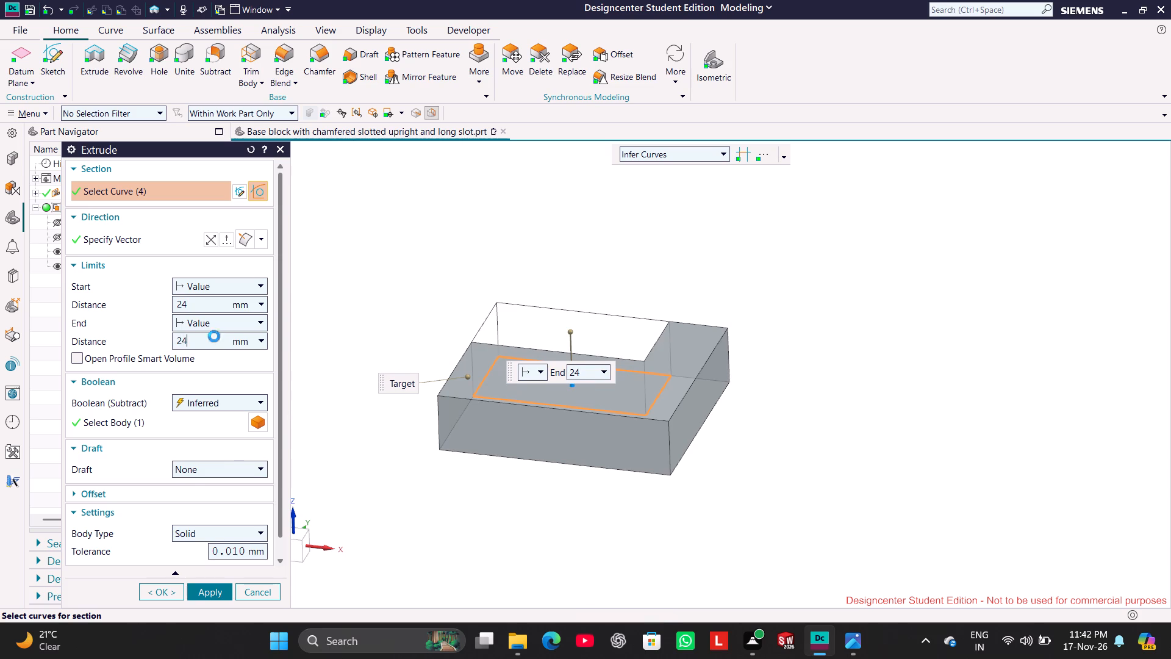
# Set the upright extrusion's start distance to 24+41 mm, consulting the drawing for the height.
pyautogui.moveTo(362, 329); pyautogui.dragTo(413, 355, button='middle')
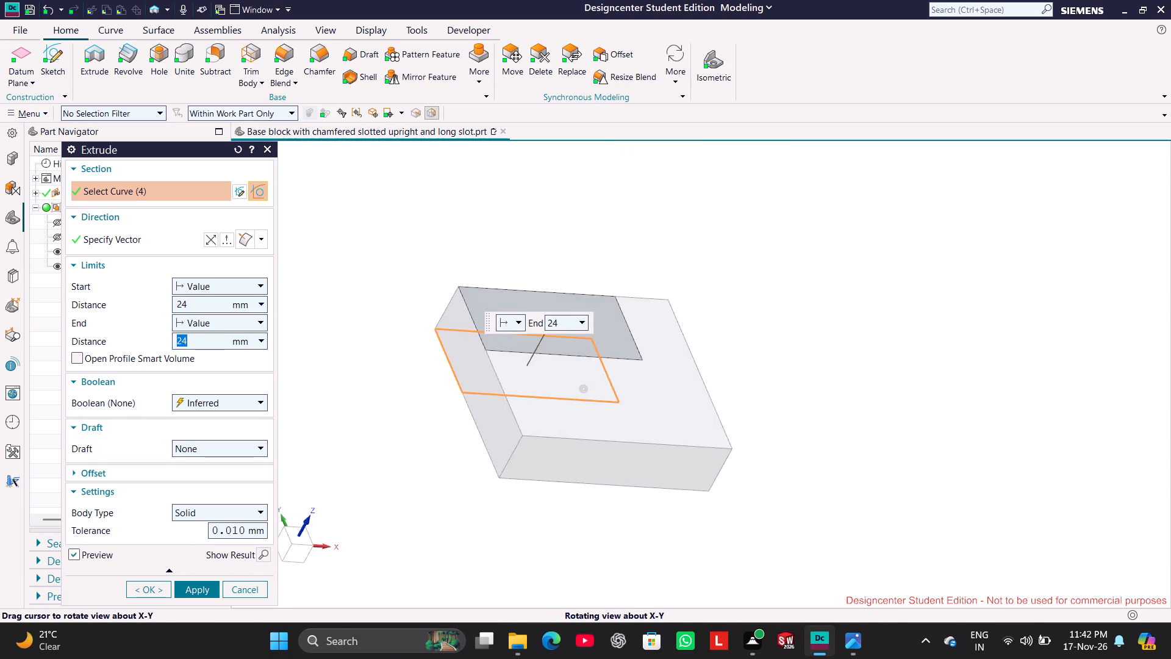
pyautogui.moveTo(413, 355); pyautogui.dragTo(392, 329, button='middle')
pyautogui.click(222, 298)
pyautogui.click(222, 298)
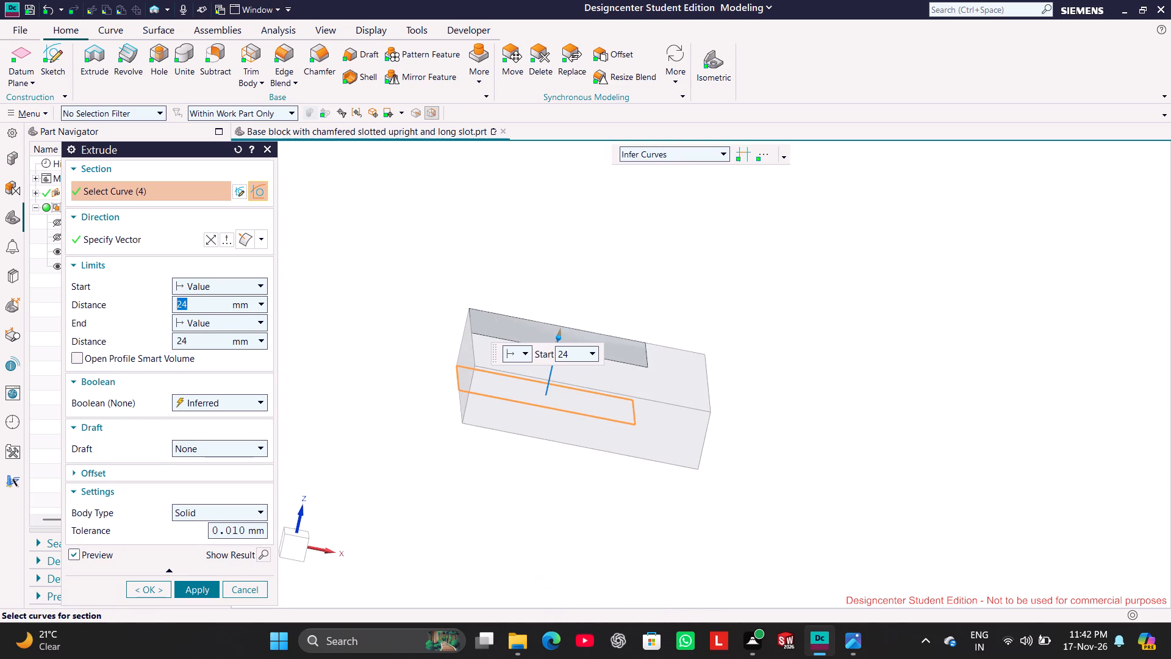
pyautogui.write('24')
pyautogui.press('+')
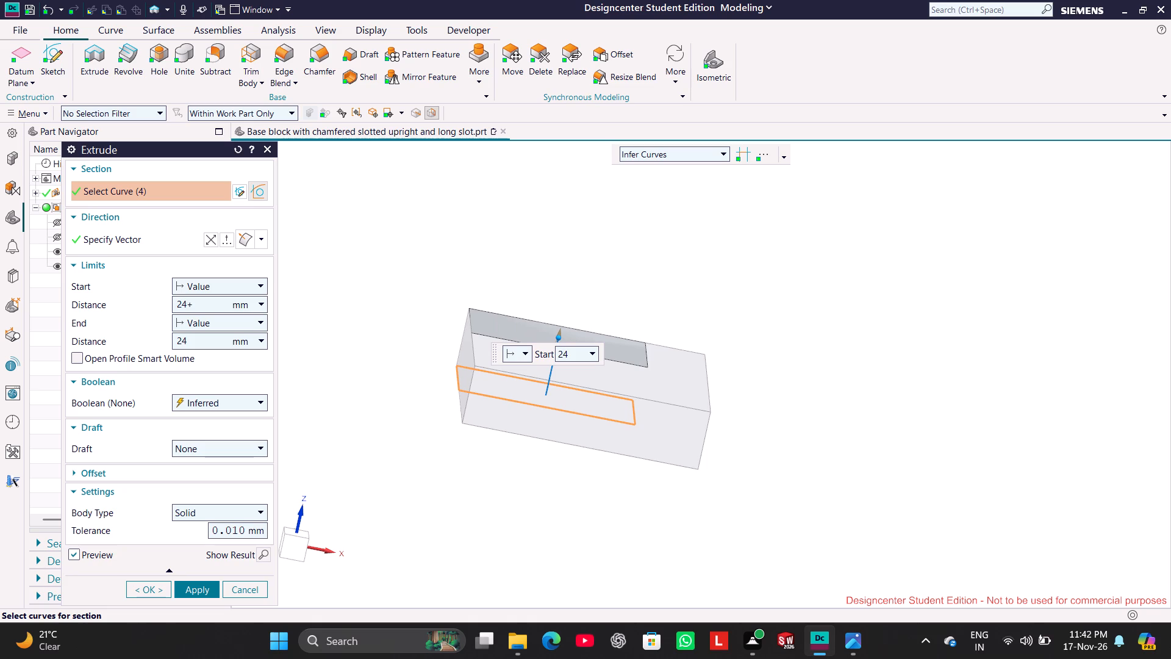
pyautogui.click(851, 631)
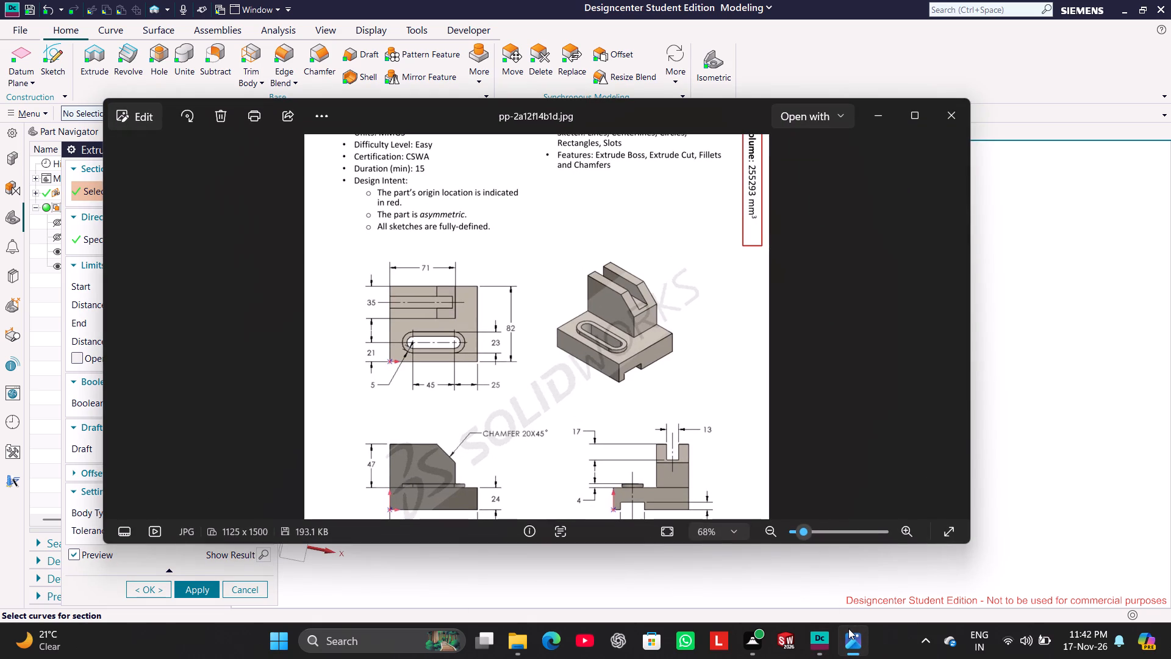
pyautogui.click(848, 627)
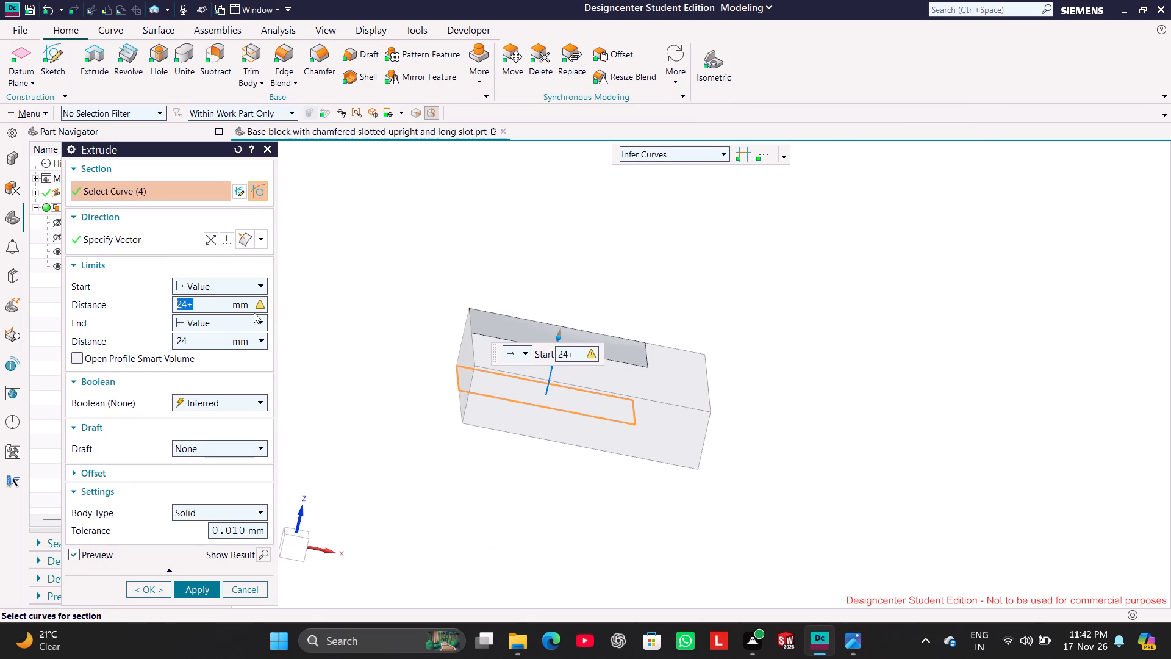
pyautogui.click(221, 307)
pyautogui.write('41')
pyautogui.press('Return')
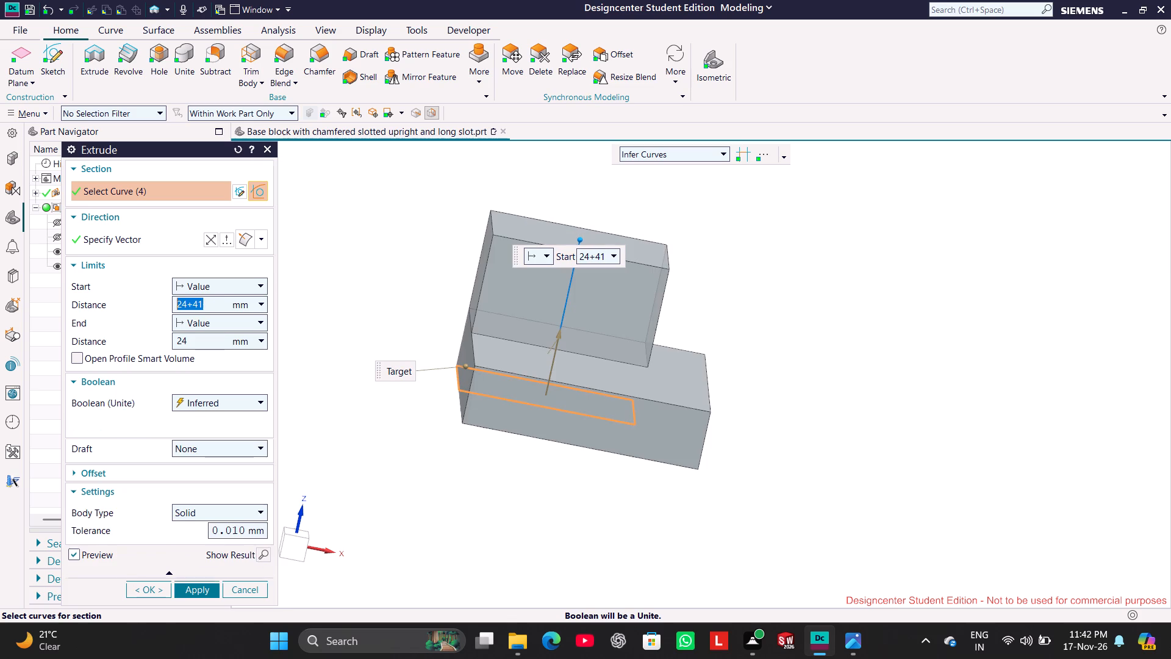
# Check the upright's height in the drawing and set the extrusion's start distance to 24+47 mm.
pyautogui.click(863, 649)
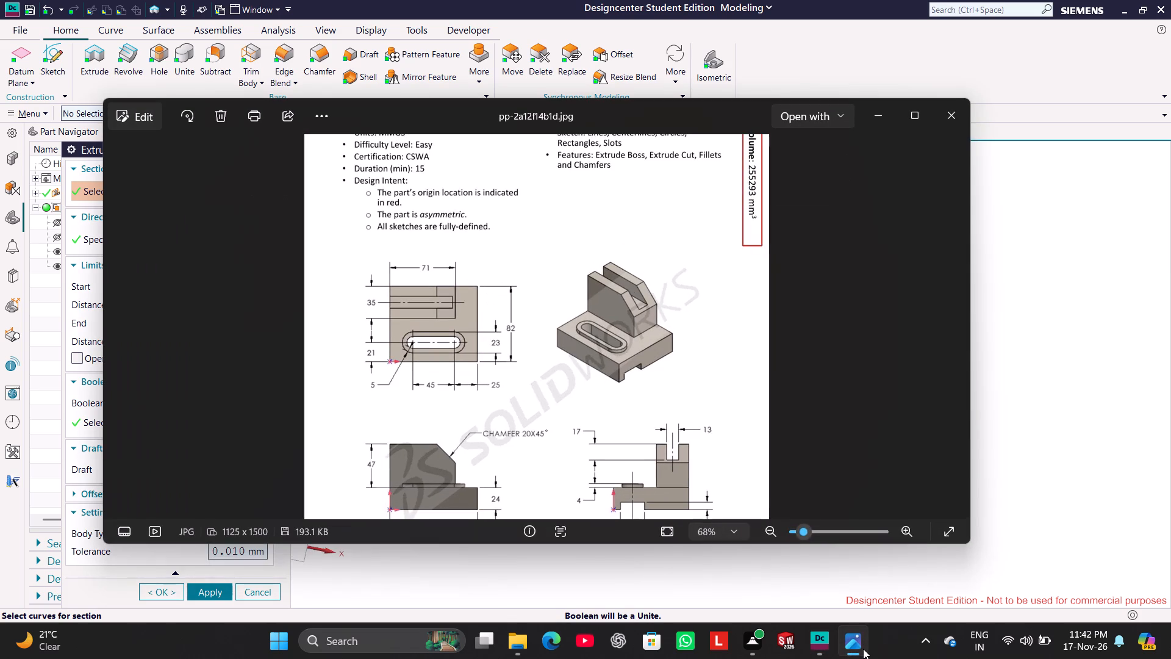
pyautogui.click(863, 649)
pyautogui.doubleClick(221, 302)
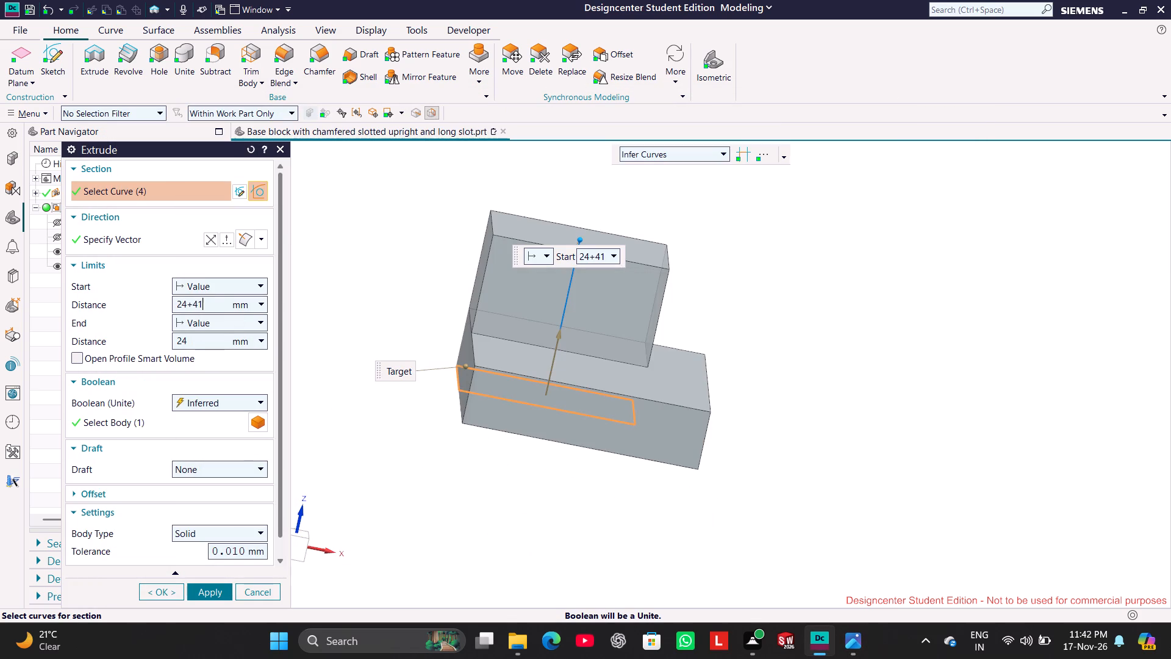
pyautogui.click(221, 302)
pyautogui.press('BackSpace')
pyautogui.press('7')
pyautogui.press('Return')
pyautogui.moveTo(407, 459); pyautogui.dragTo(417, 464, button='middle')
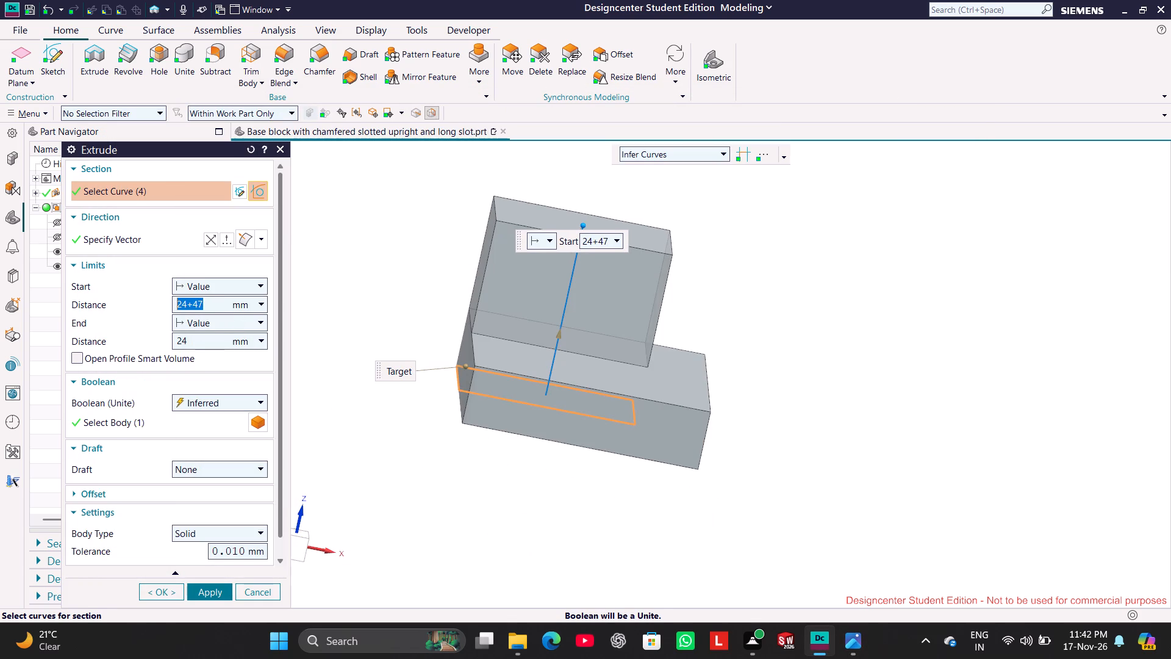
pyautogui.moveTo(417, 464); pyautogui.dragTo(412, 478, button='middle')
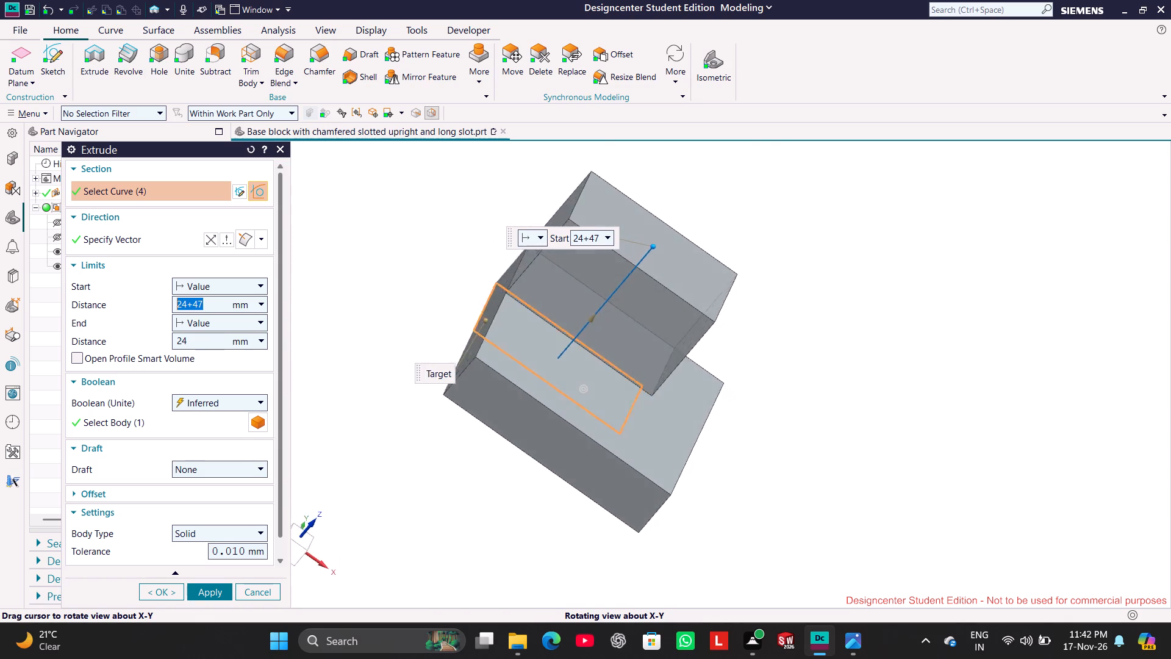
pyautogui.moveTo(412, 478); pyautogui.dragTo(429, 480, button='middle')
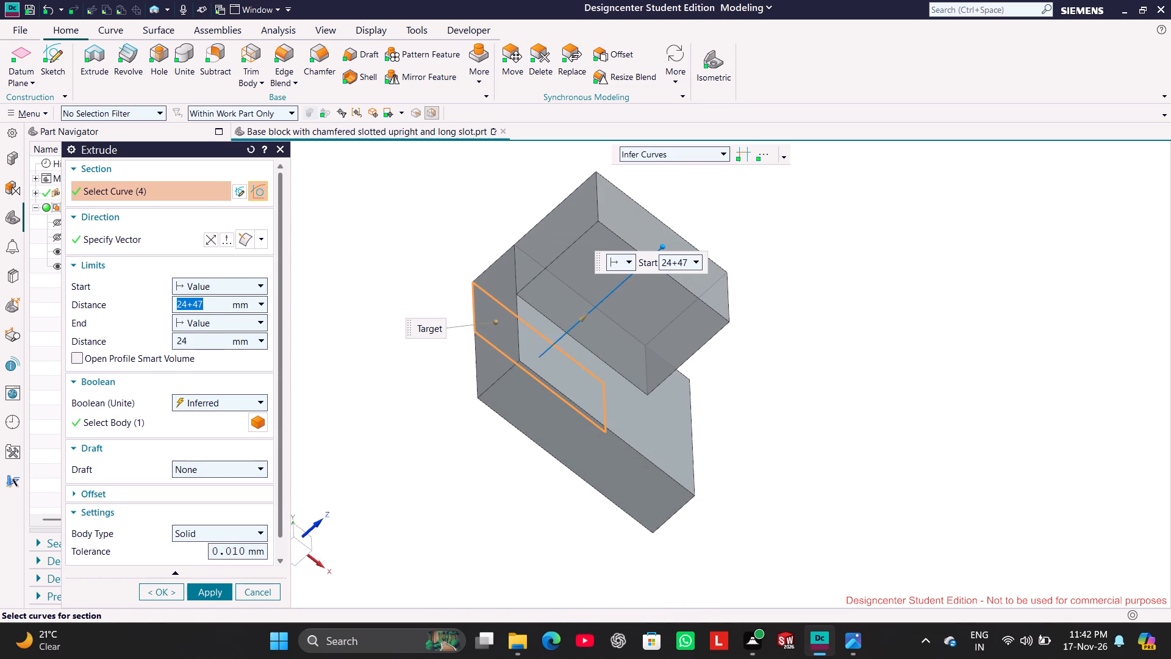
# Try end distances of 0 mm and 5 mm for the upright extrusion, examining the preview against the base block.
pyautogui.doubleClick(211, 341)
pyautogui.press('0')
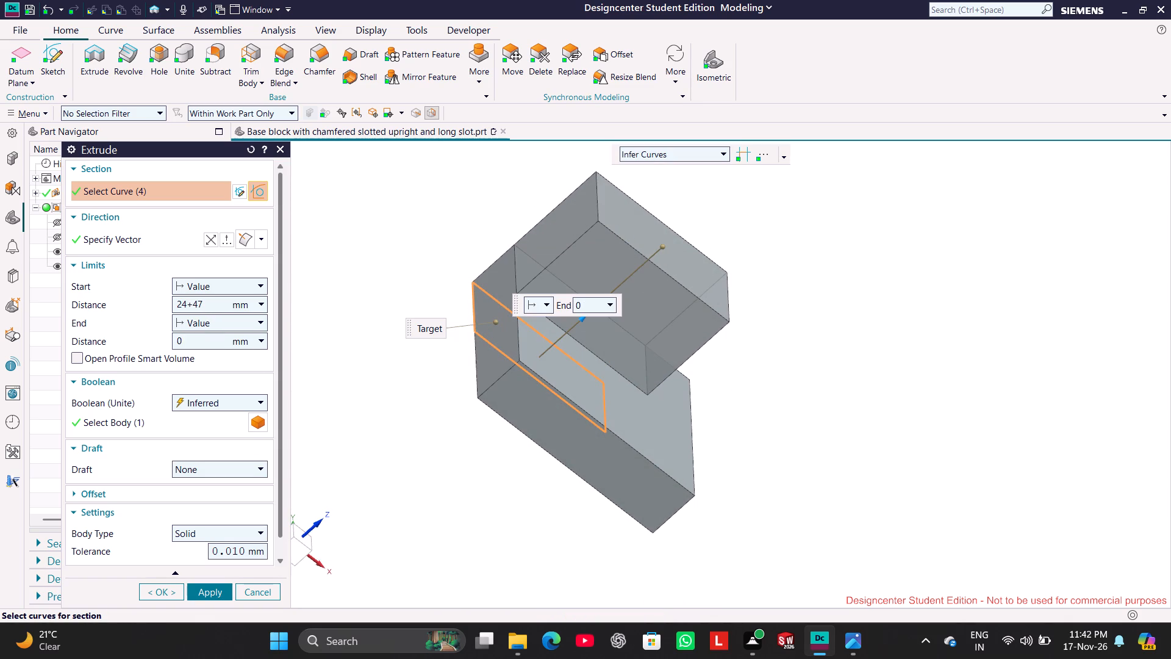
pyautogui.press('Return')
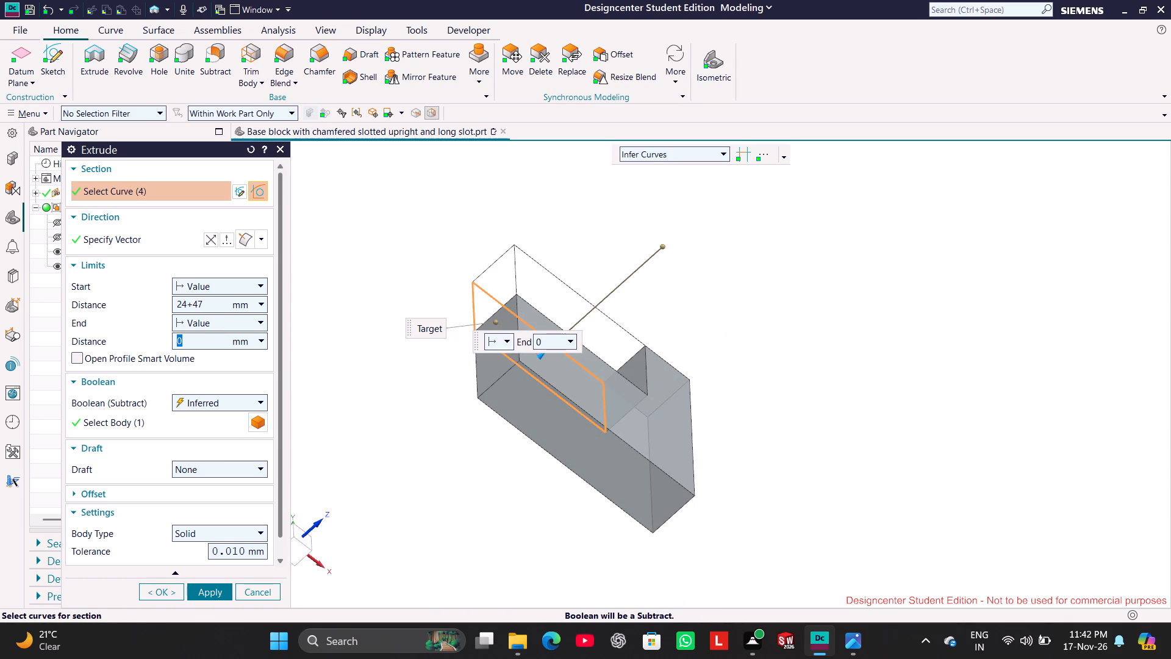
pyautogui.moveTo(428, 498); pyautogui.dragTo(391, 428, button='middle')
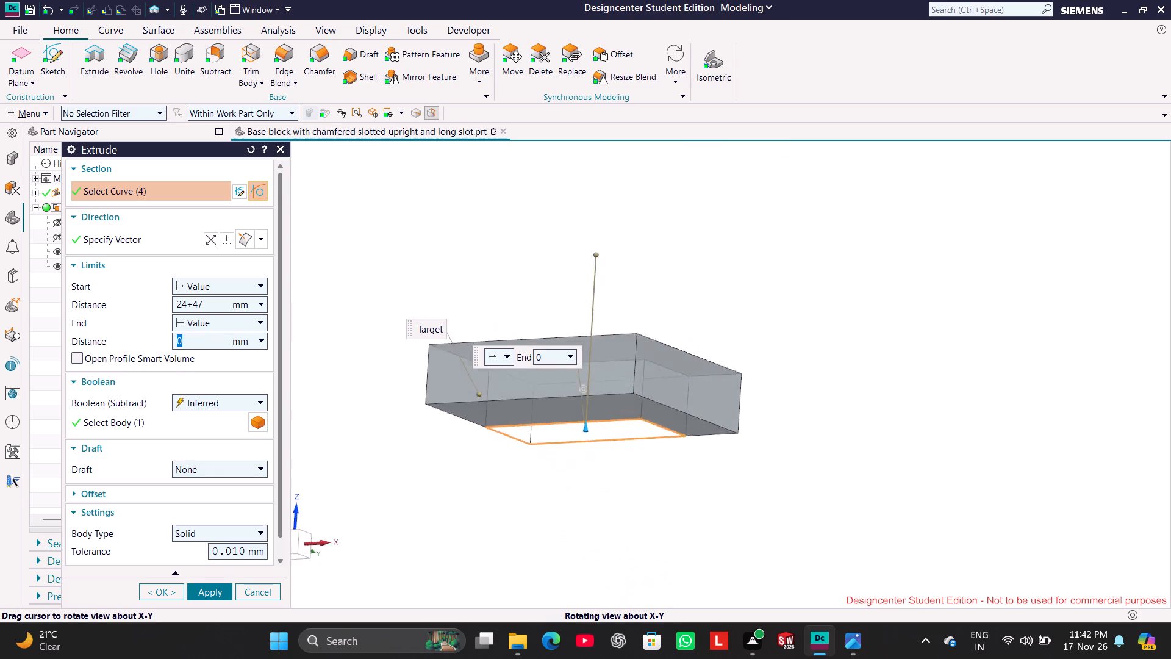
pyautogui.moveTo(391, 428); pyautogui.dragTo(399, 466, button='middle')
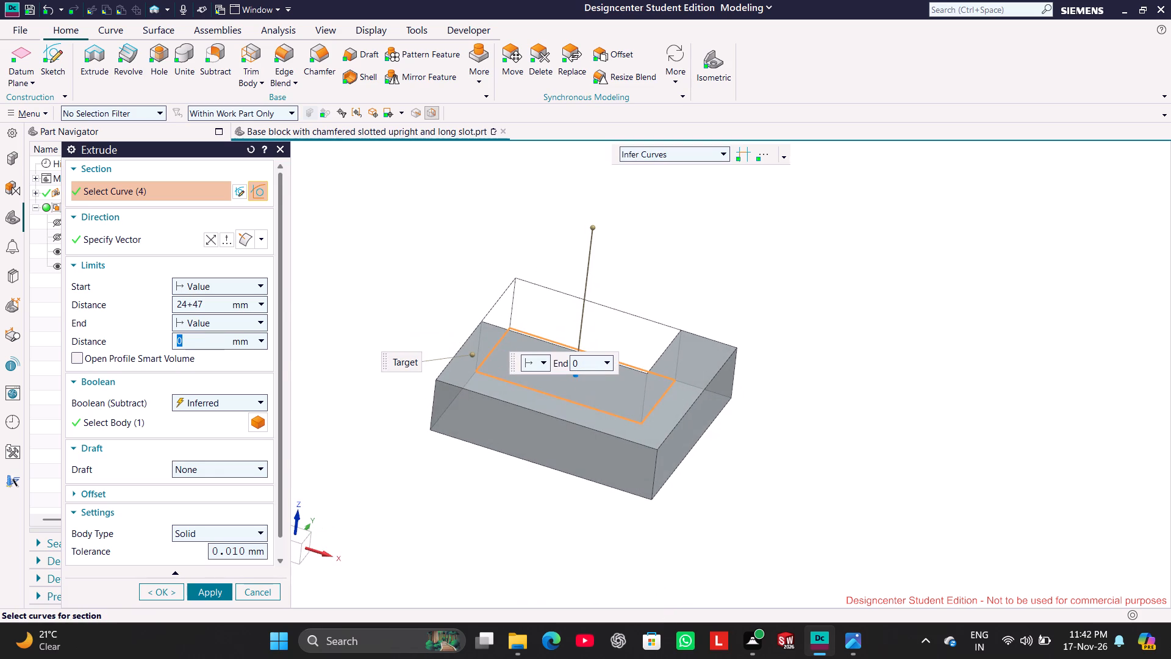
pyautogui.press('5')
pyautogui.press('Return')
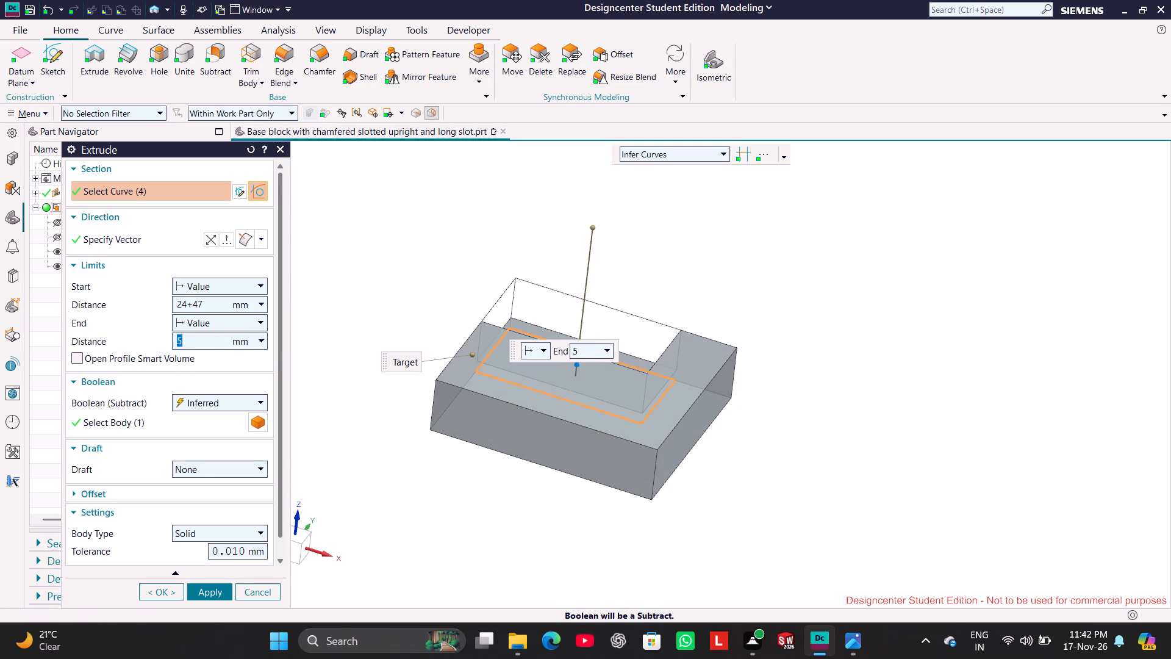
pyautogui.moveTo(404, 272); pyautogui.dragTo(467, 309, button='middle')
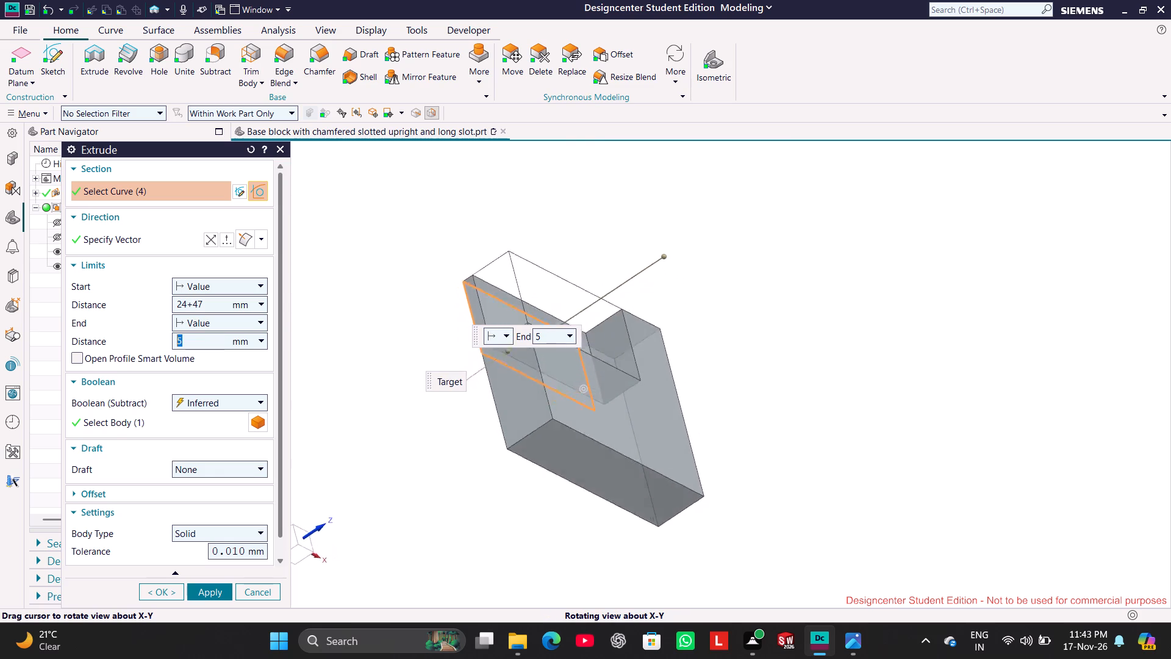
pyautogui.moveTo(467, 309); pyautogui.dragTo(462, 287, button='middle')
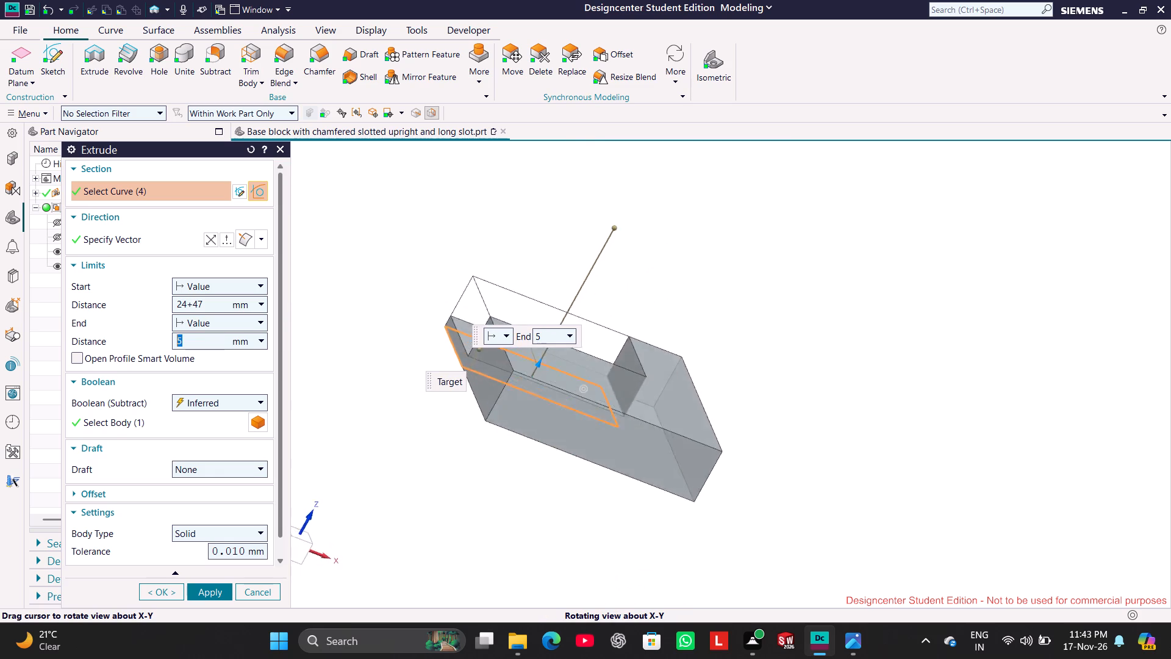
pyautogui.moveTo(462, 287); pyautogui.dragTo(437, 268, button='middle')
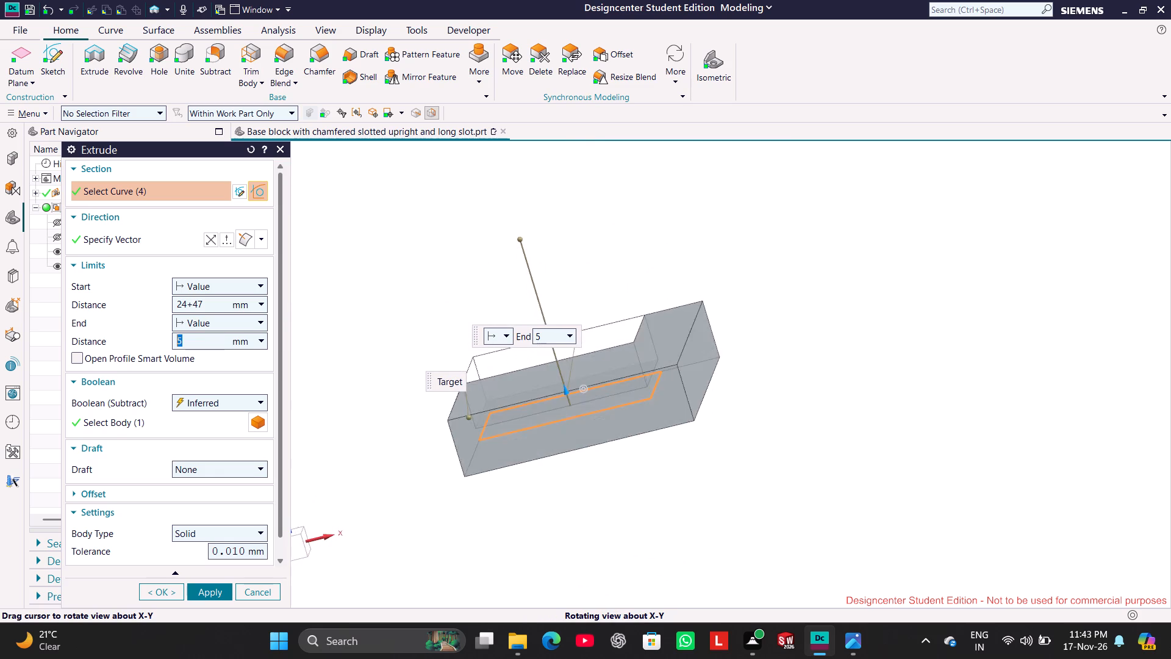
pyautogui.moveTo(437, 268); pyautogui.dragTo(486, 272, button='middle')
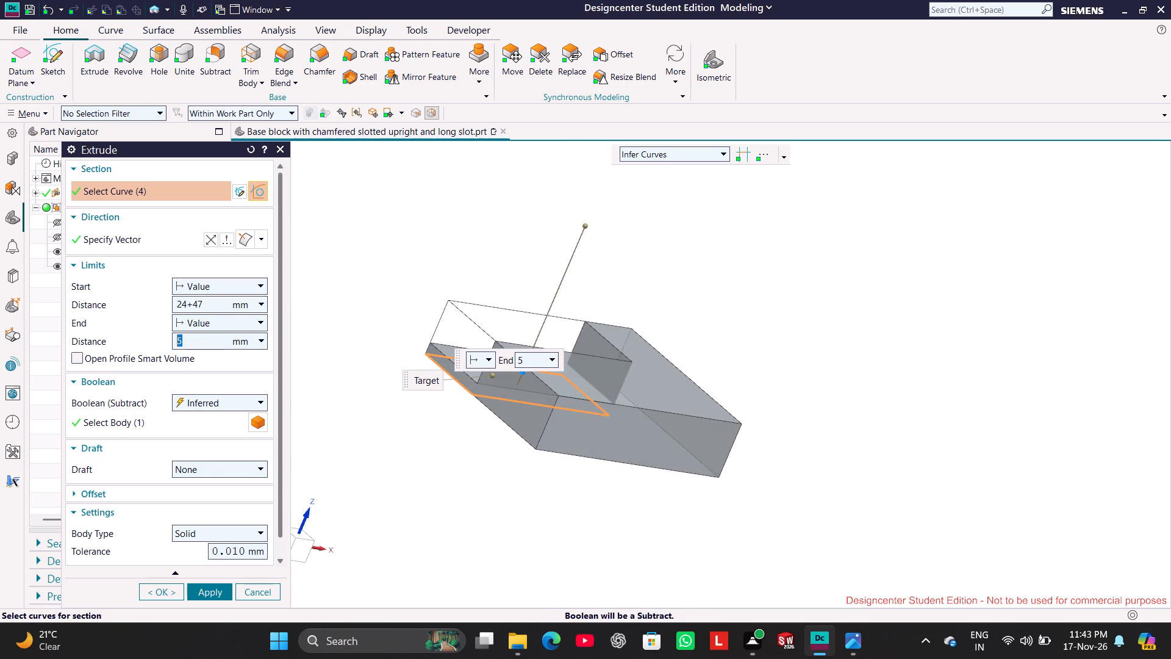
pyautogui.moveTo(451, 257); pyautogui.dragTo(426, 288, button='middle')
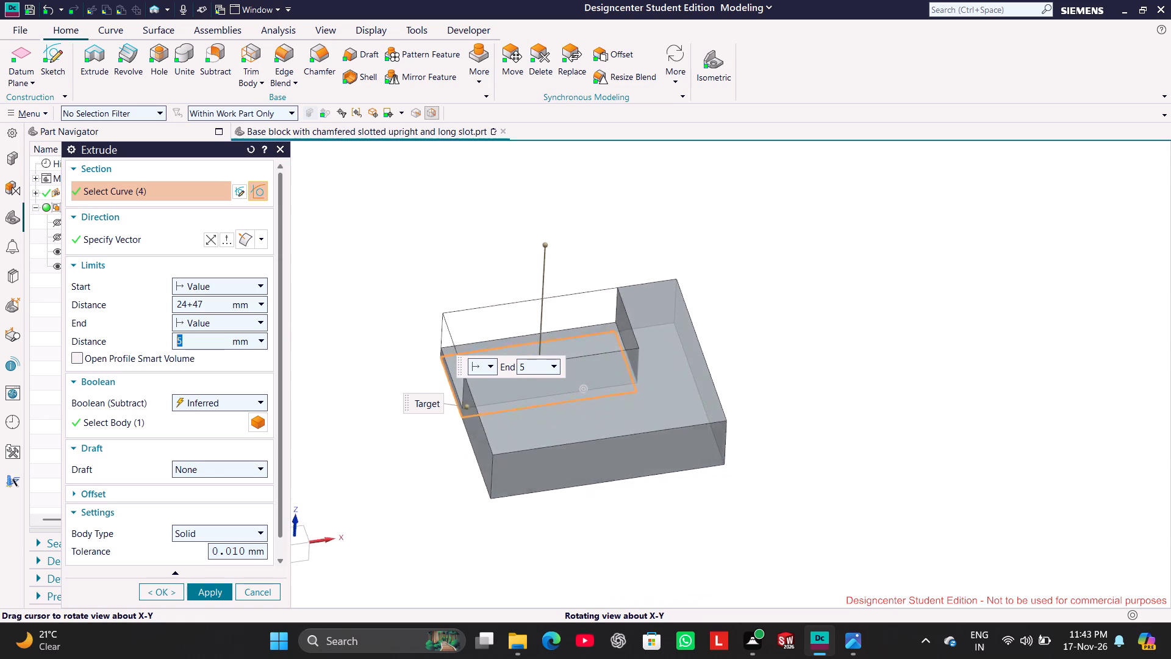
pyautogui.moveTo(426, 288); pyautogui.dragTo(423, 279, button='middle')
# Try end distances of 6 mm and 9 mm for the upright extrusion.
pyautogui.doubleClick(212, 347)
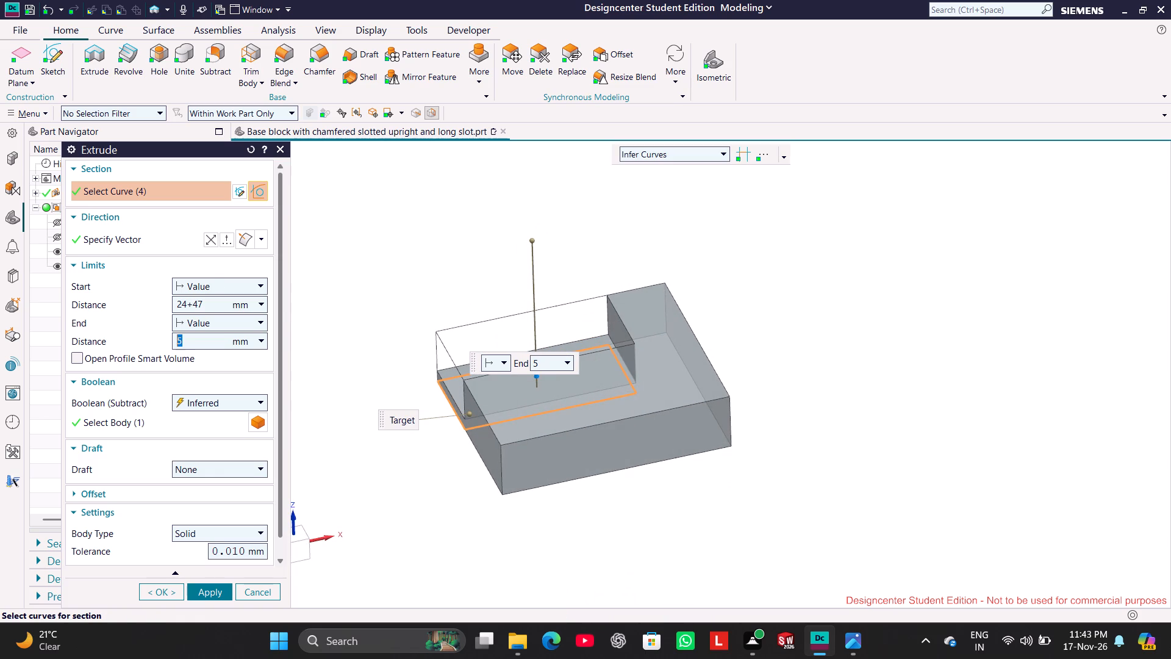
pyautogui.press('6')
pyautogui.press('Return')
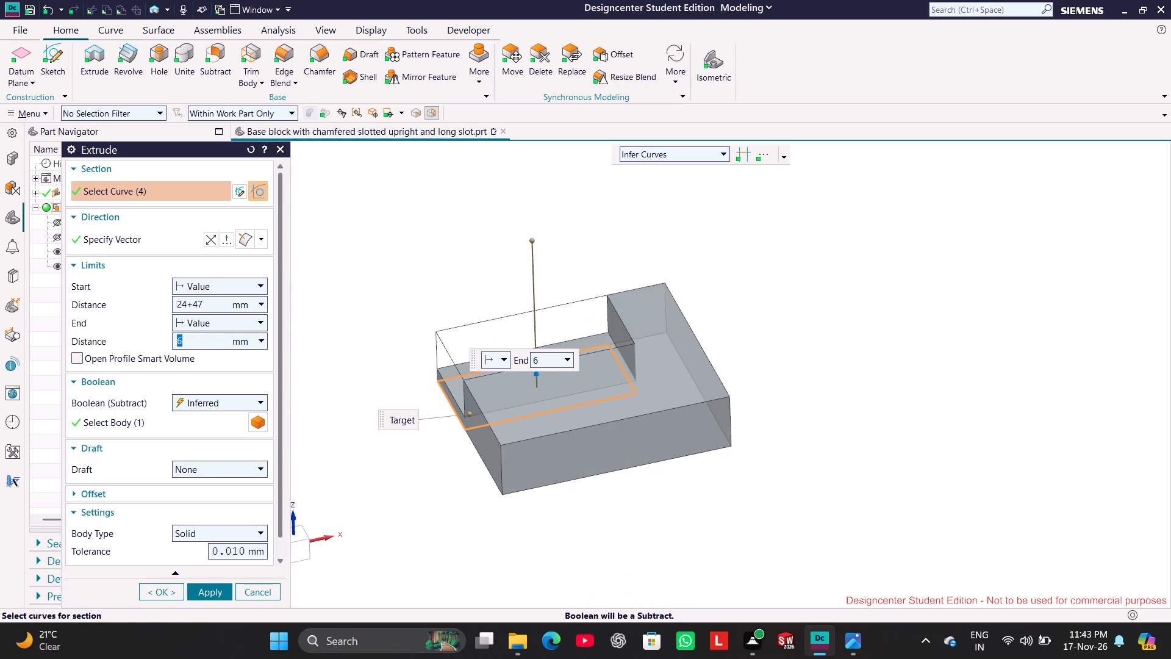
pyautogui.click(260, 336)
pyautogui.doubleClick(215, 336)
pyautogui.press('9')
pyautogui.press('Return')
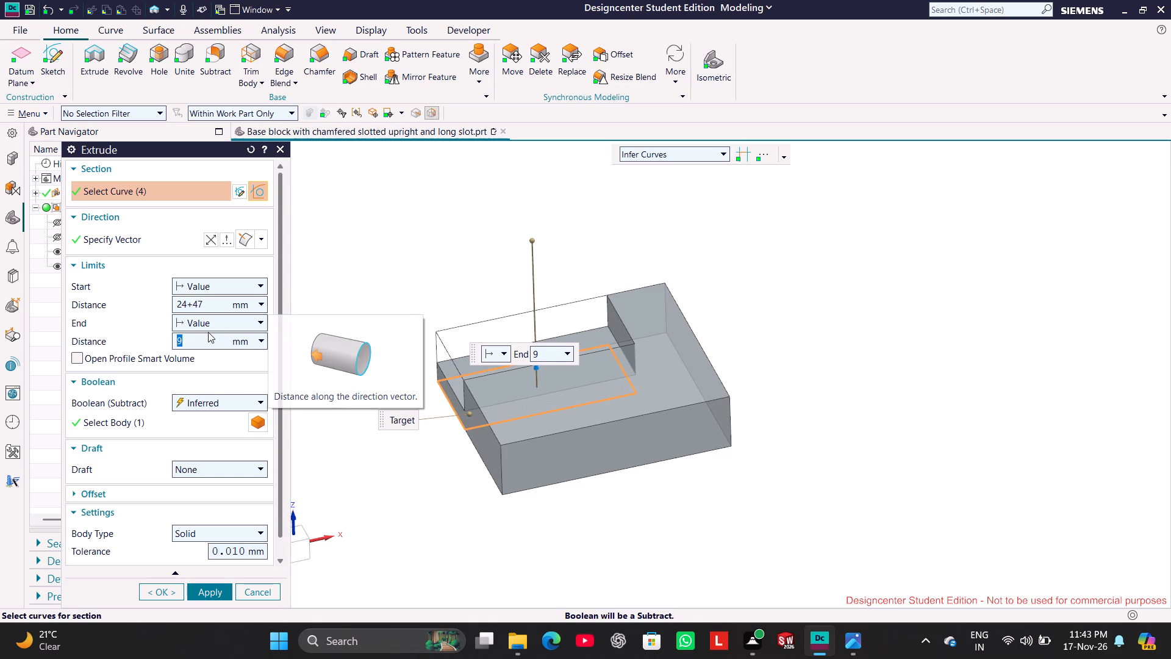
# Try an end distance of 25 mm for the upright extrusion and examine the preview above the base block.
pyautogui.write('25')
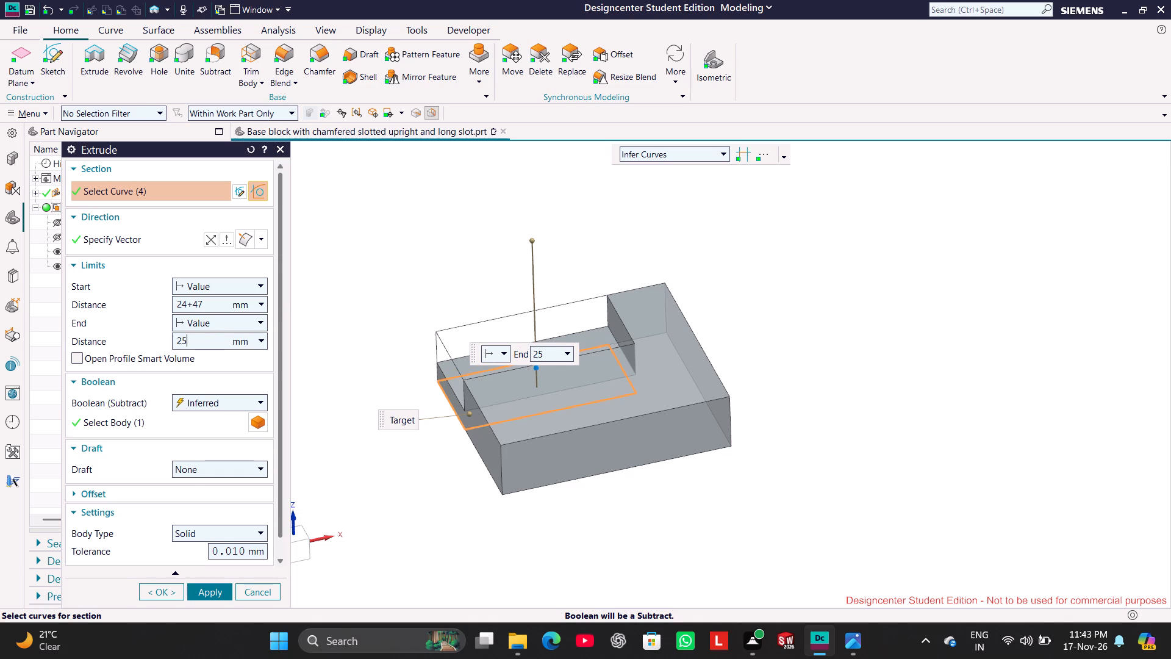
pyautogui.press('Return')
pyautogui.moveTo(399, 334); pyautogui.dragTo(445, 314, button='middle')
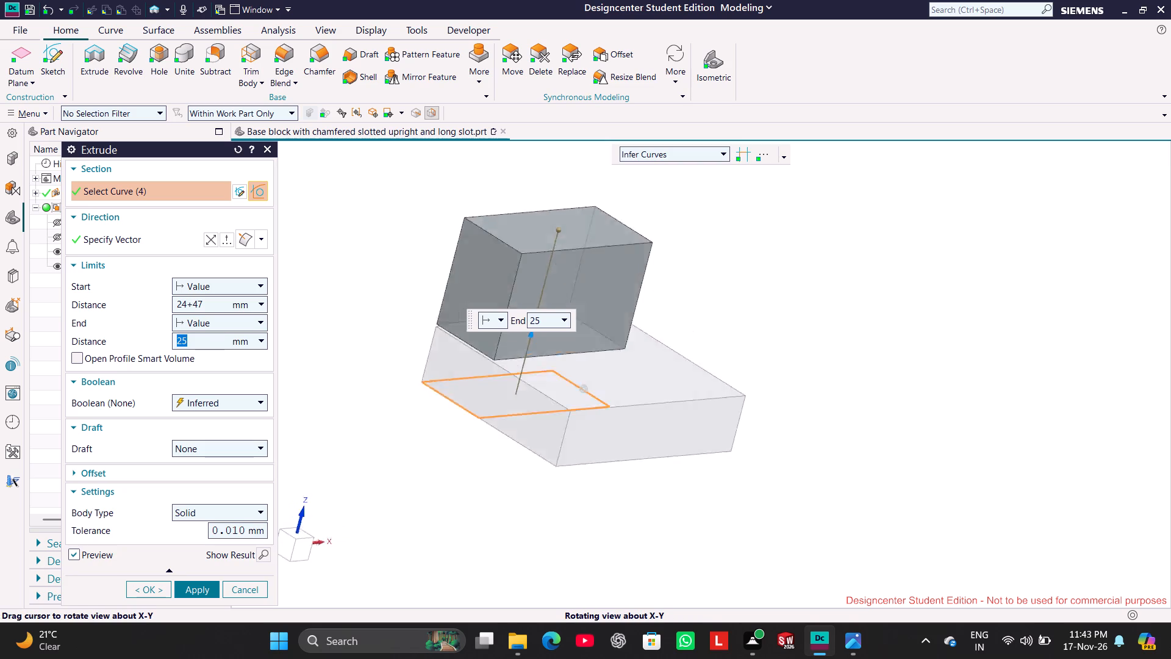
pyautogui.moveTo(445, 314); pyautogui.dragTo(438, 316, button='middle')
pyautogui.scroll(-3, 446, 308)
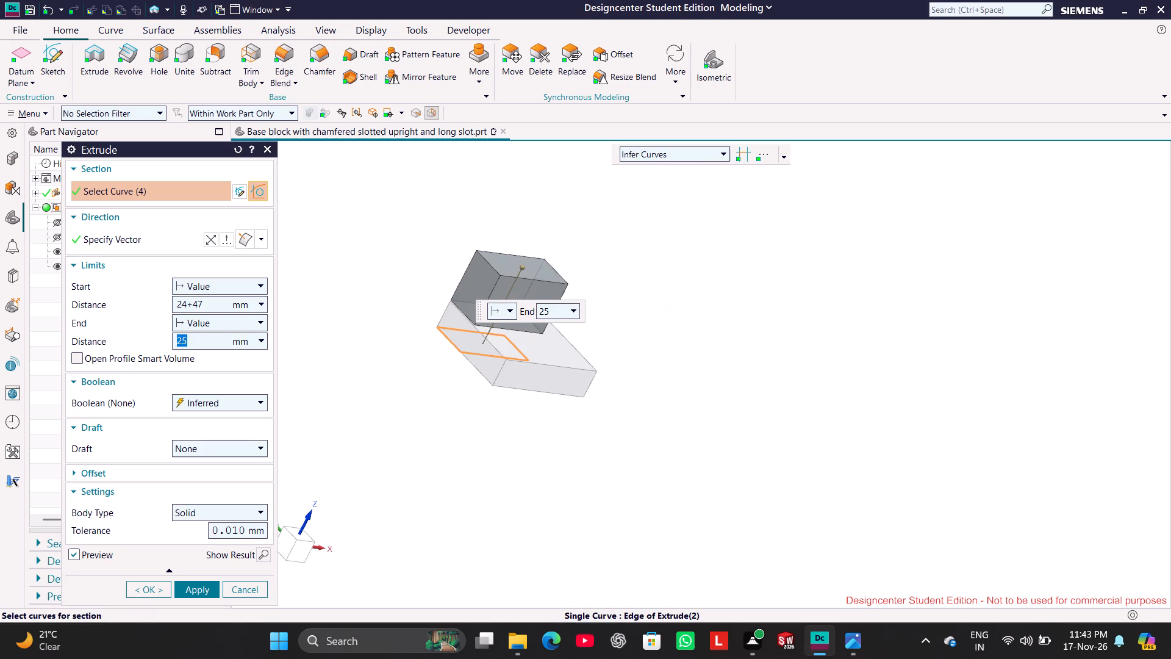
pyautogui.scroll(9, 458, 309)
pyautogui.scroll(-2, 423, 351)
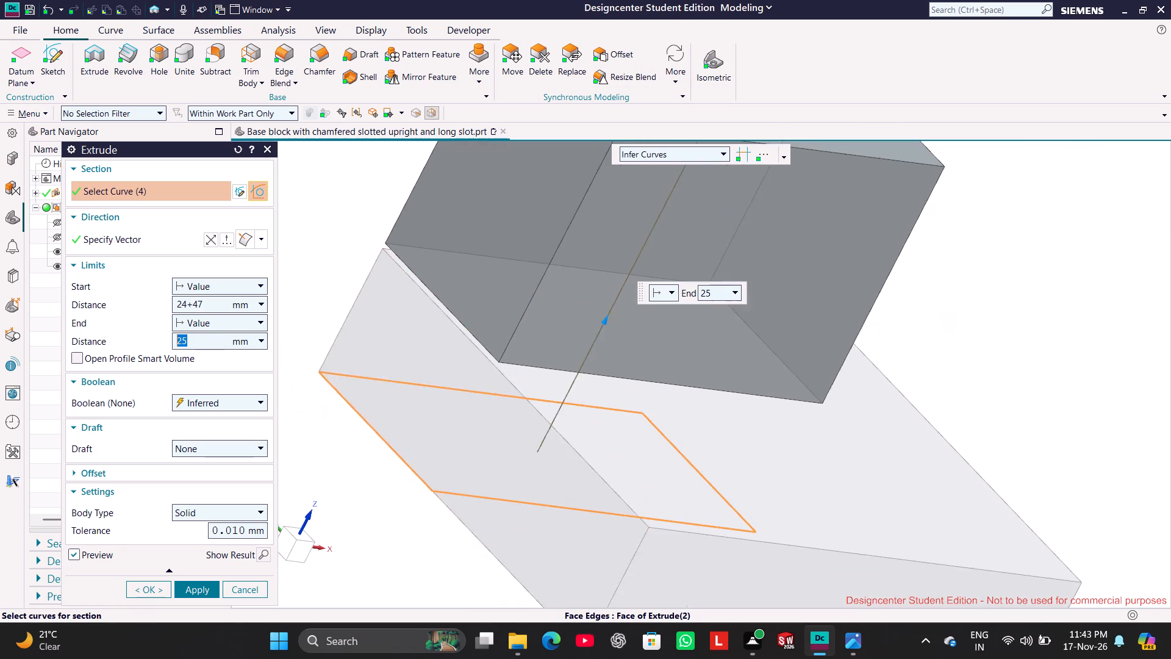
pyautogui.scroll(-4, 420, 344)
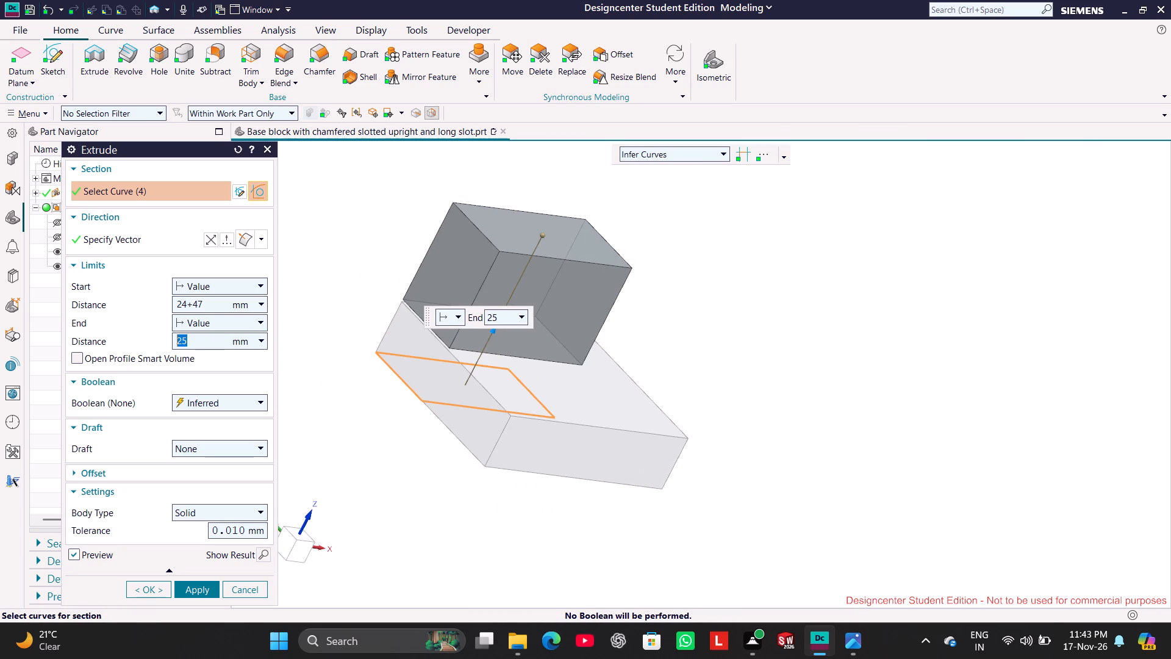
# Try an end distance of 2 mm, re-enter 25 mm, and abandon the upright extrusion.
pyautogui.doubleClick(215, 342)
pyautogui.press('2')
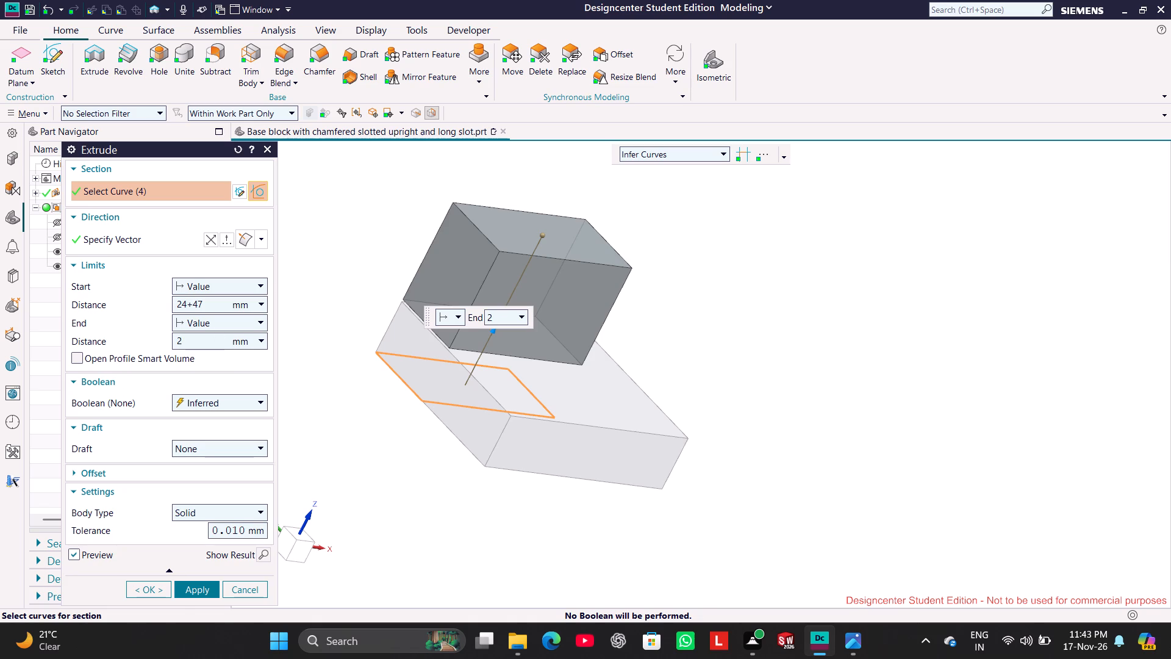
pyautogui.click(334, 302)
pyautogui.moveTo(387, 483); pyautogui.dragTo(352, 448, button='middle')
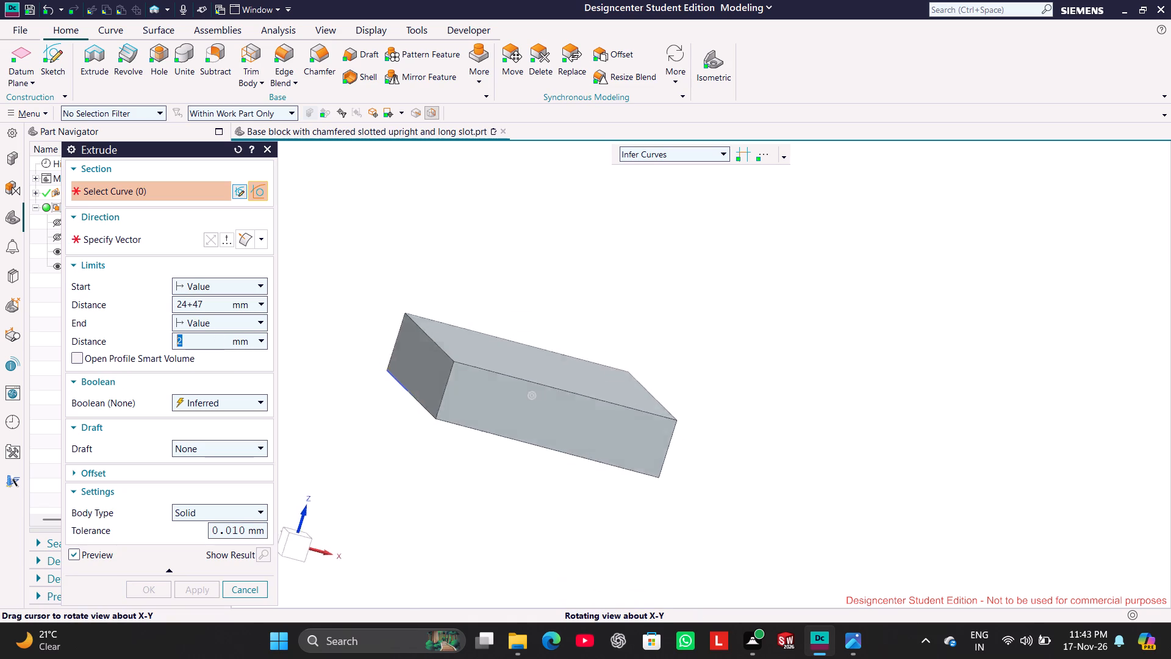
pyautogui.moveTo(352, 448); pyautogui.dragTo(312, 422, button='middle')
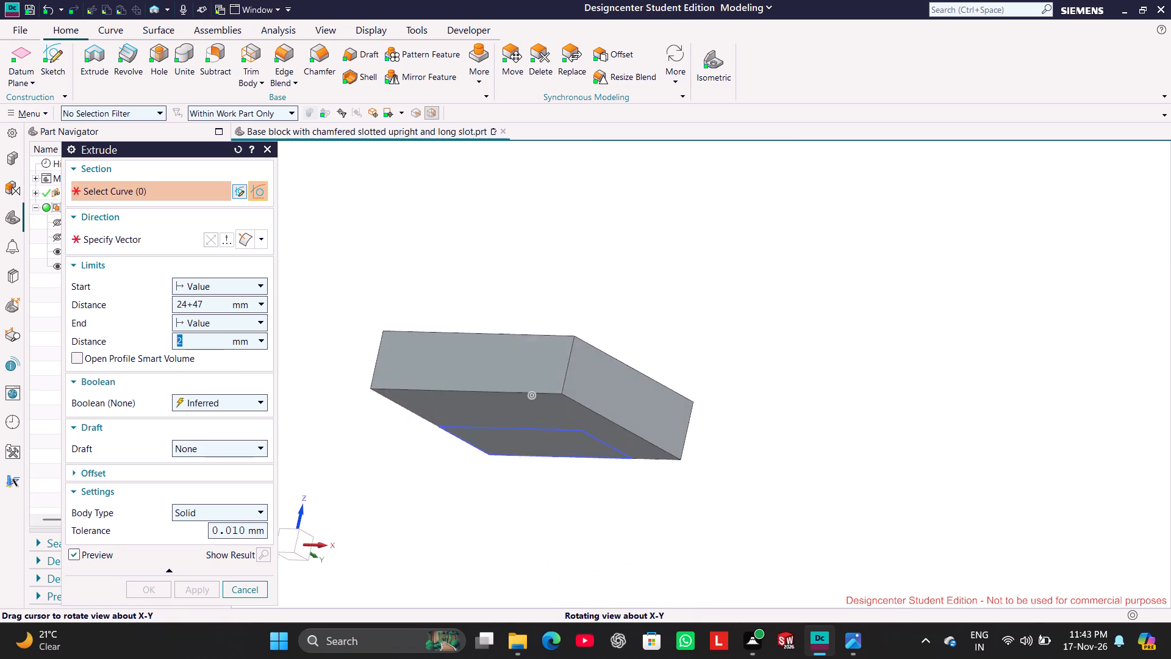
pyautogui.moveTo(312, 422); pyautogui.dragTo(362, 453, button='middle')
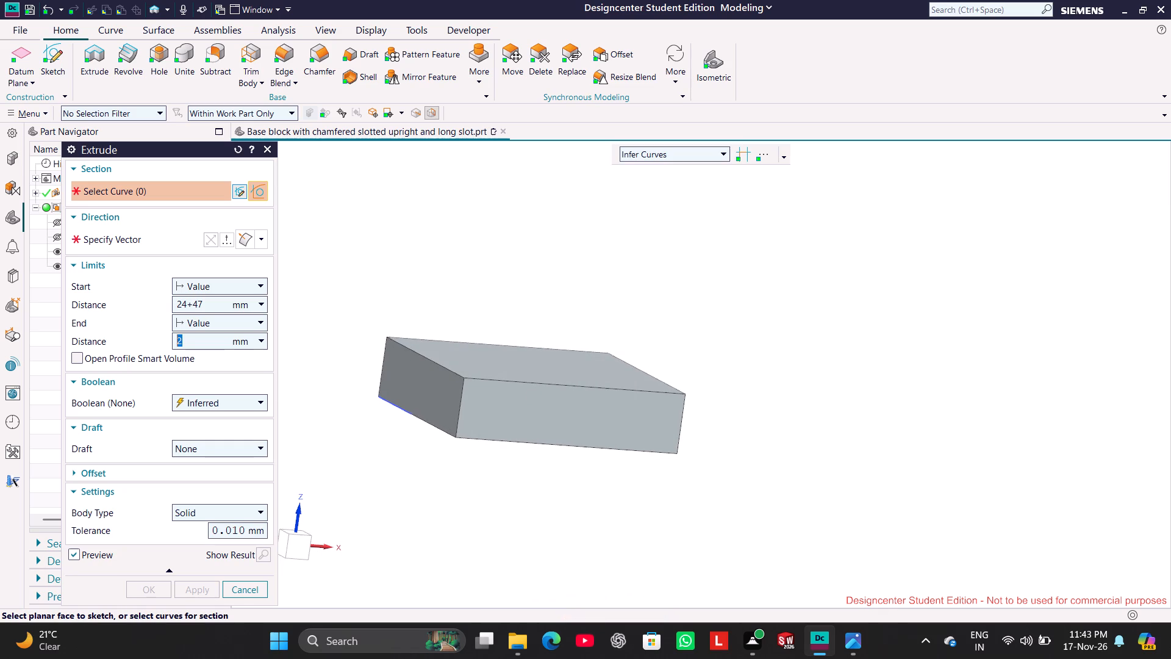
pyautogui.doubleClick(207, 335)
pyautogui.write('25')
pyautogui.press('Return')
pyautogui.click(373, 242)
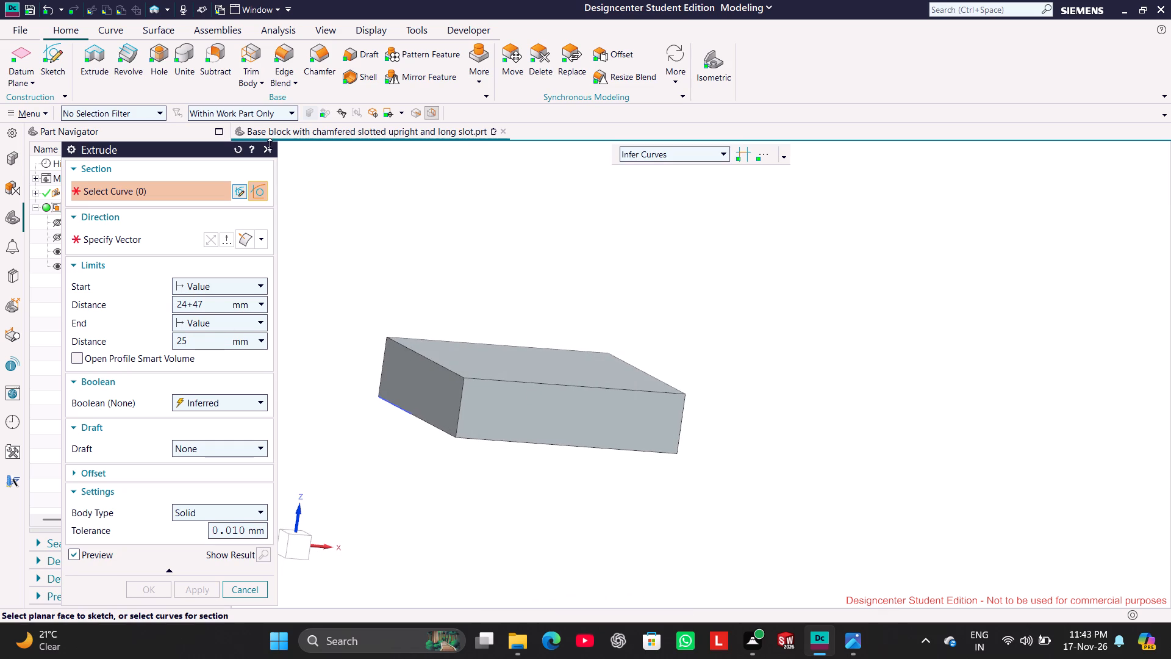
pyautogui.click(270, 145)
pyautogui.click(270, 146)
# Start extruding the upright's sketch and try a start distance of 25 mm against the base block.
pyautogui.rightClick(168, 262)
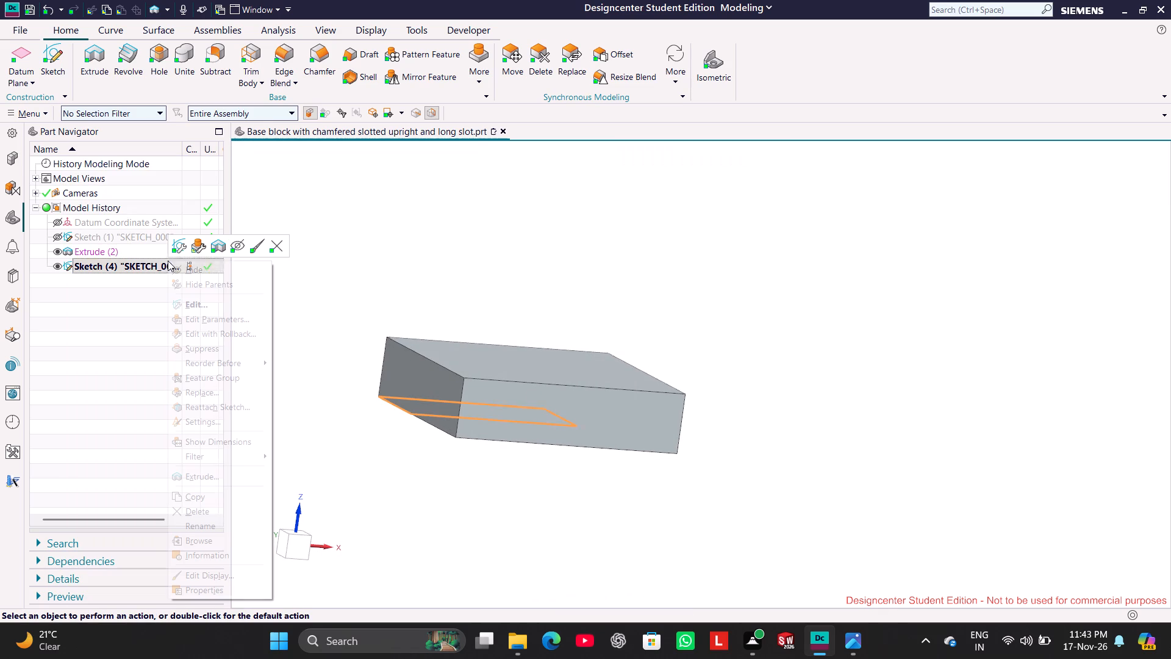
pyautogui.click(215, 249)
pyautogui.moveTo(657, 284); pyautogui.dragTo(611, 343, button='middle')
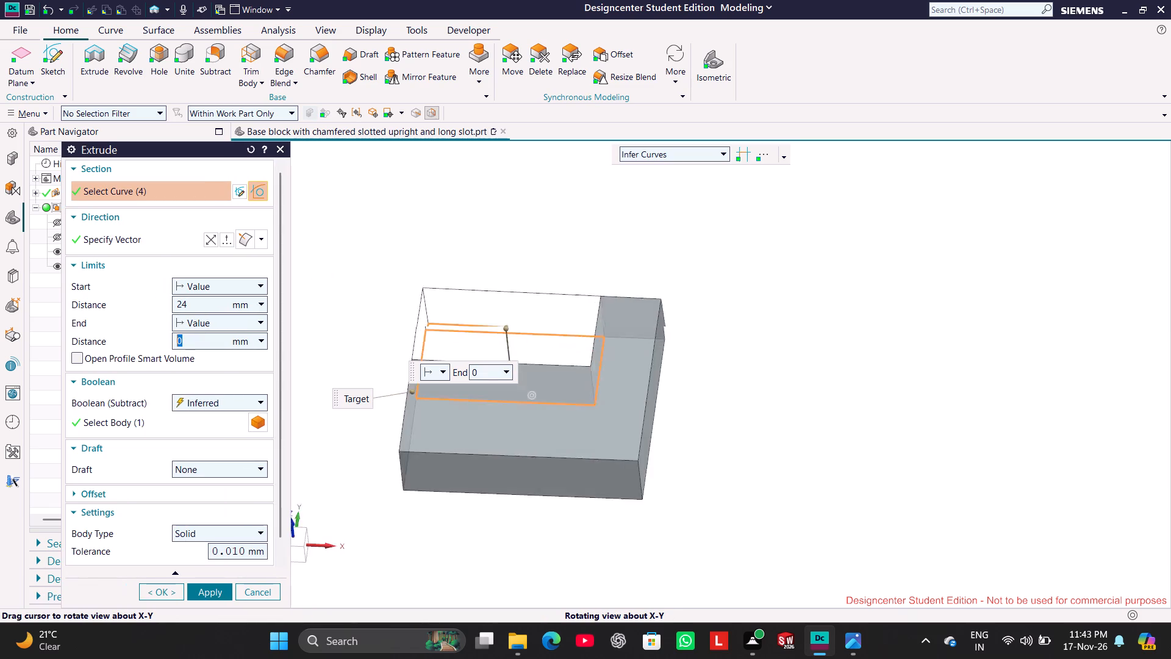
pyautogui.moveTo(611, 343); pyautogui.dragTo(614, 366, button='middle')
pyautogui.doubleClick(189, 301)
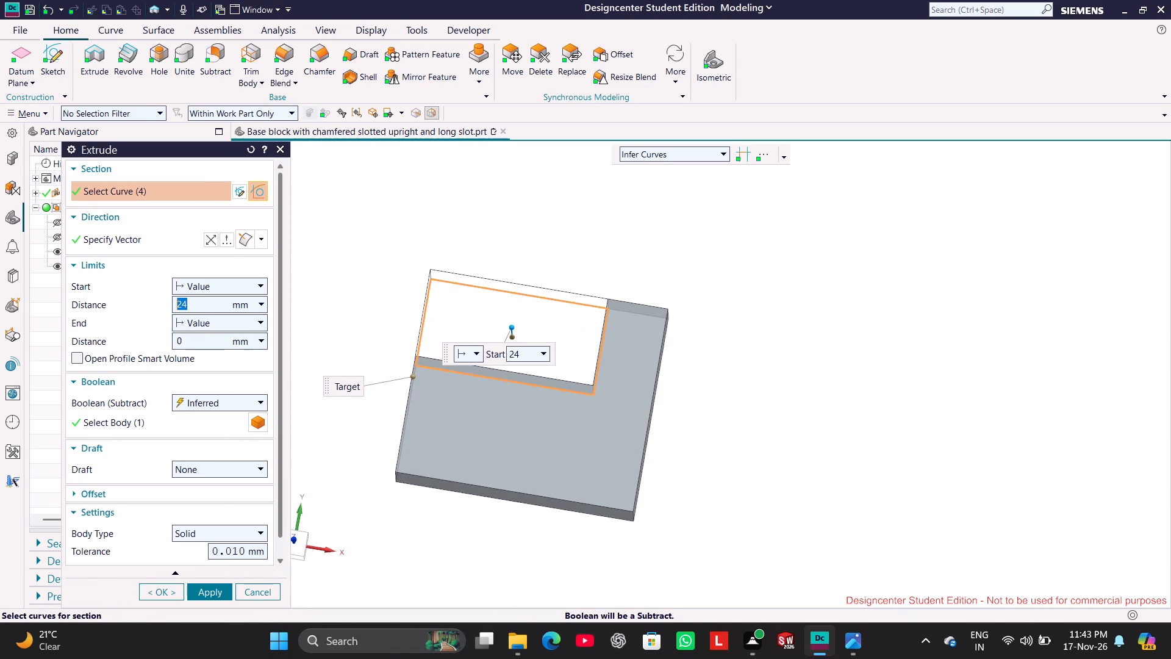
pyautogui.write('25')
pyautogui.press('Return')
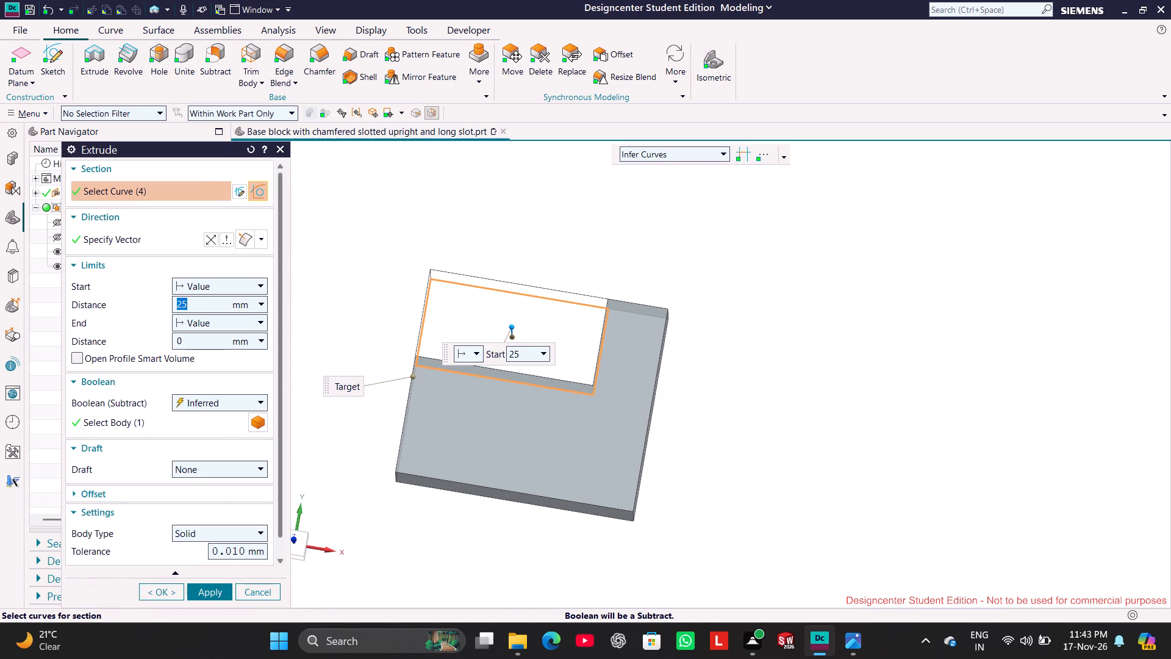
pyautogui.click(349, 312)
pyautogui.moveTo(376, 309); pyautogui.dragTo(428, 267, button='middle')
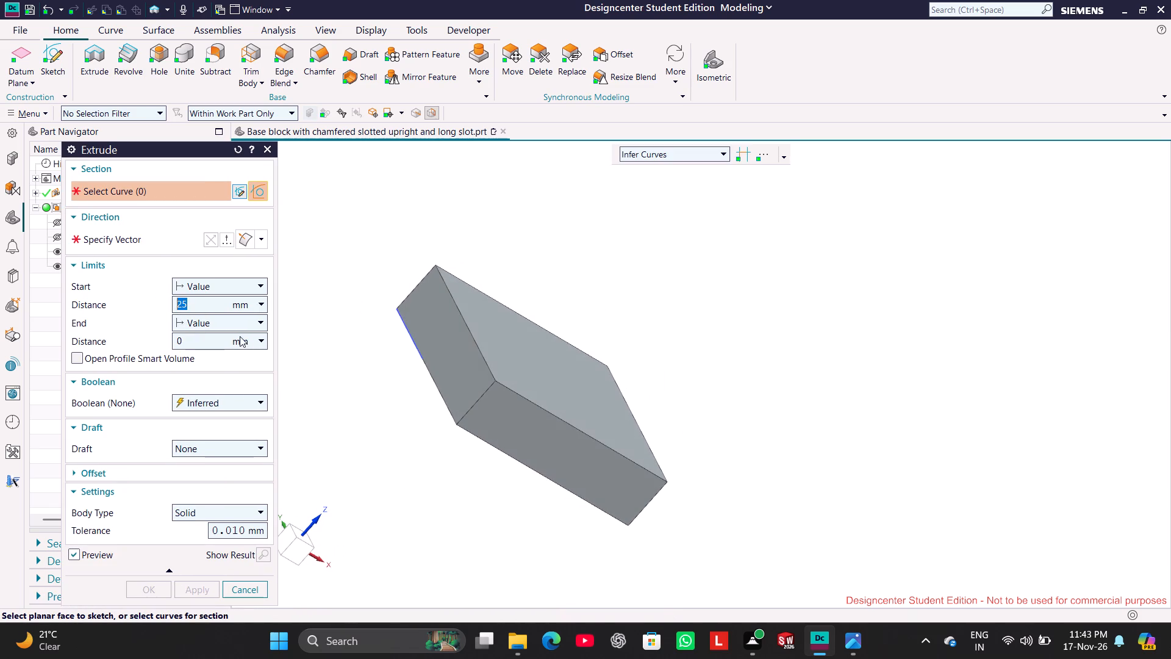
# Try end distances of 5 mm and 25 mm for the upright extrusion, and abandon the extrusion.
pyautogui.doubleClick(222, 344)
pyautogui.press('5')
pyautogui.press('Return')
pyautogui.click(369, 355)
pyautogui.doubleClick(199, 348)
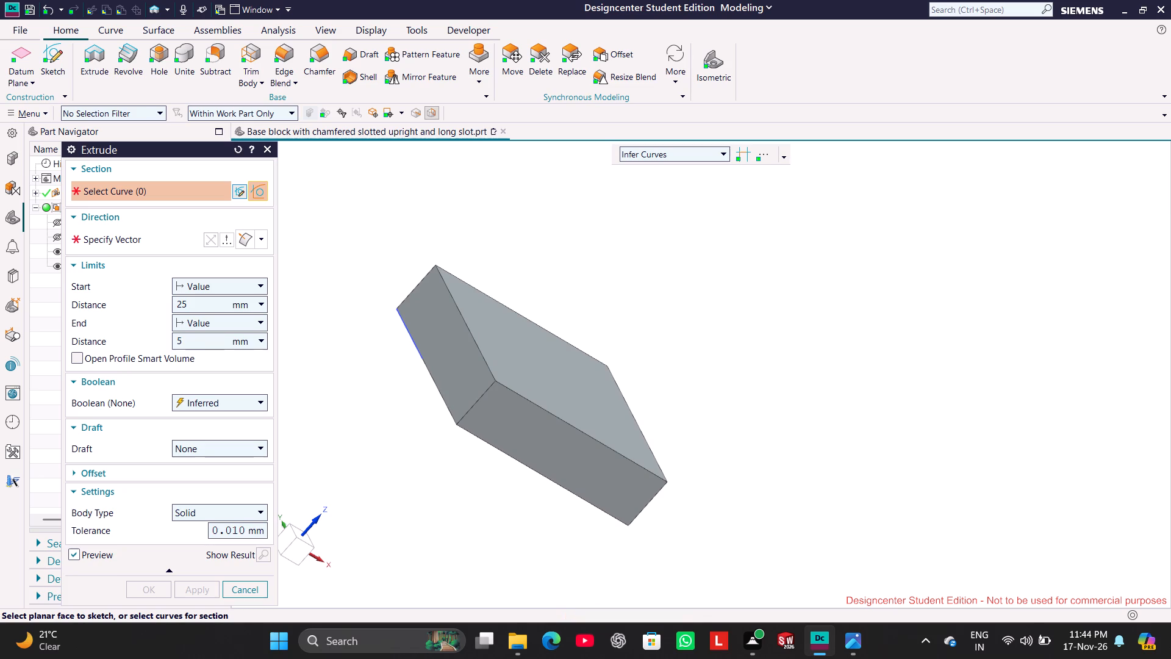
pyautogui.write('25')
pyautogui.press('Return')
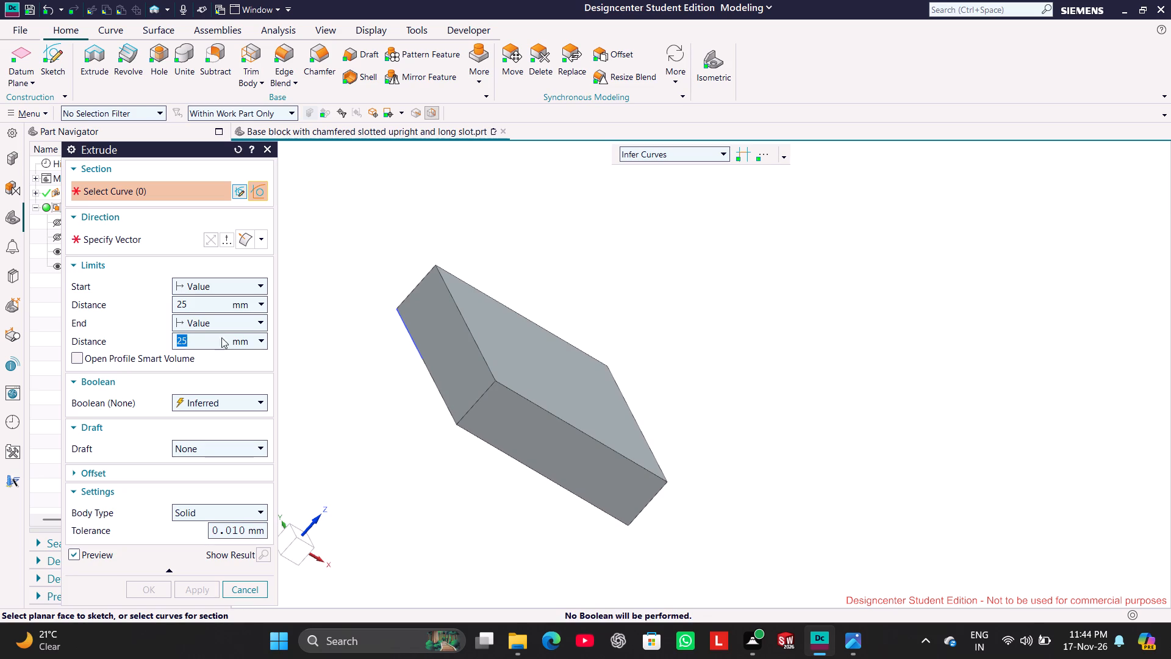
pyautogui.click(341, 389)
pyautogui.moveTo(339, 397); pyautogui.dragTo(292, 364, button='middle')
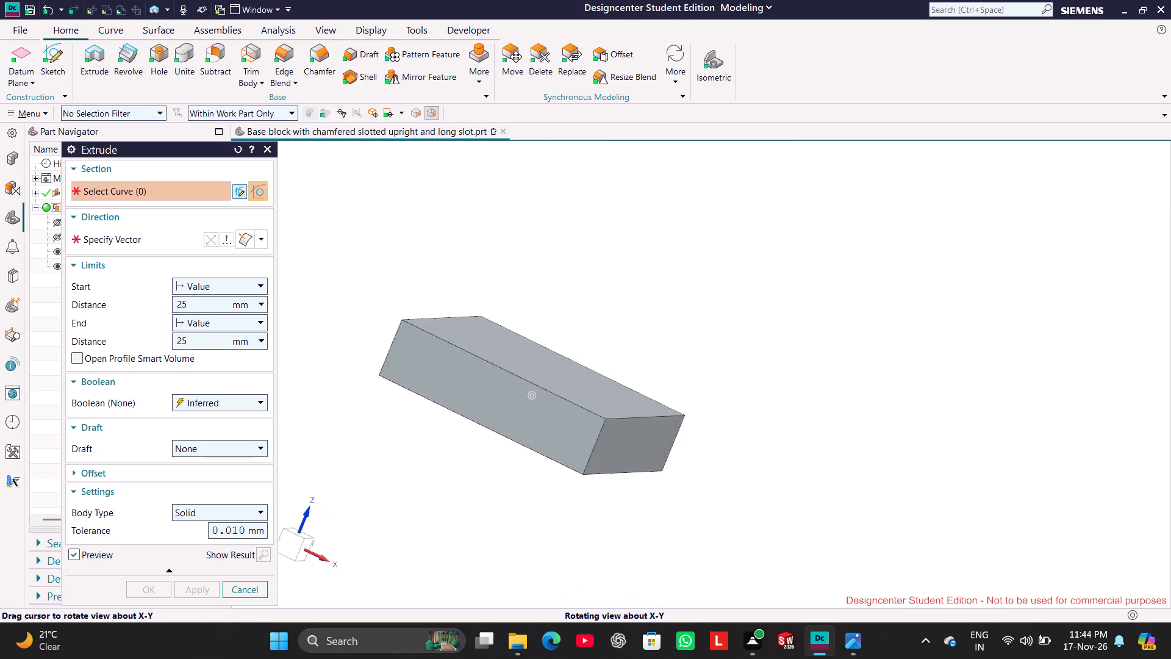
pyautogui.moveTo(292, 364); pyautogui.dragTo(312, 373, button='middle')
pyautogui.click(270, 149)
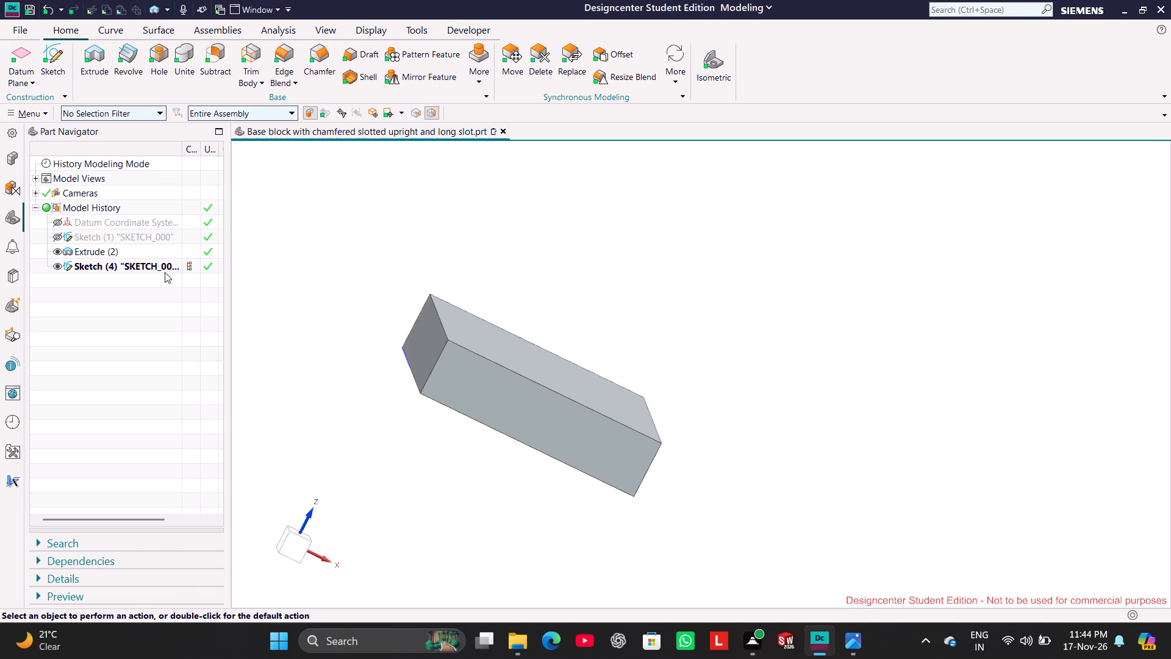
# Start extruding the upright's sketch again with an end distance of 25 mm and examine the preview above the base block.
pyautogui.rightClick(163, 265)
pyautogui.click(212, 248)
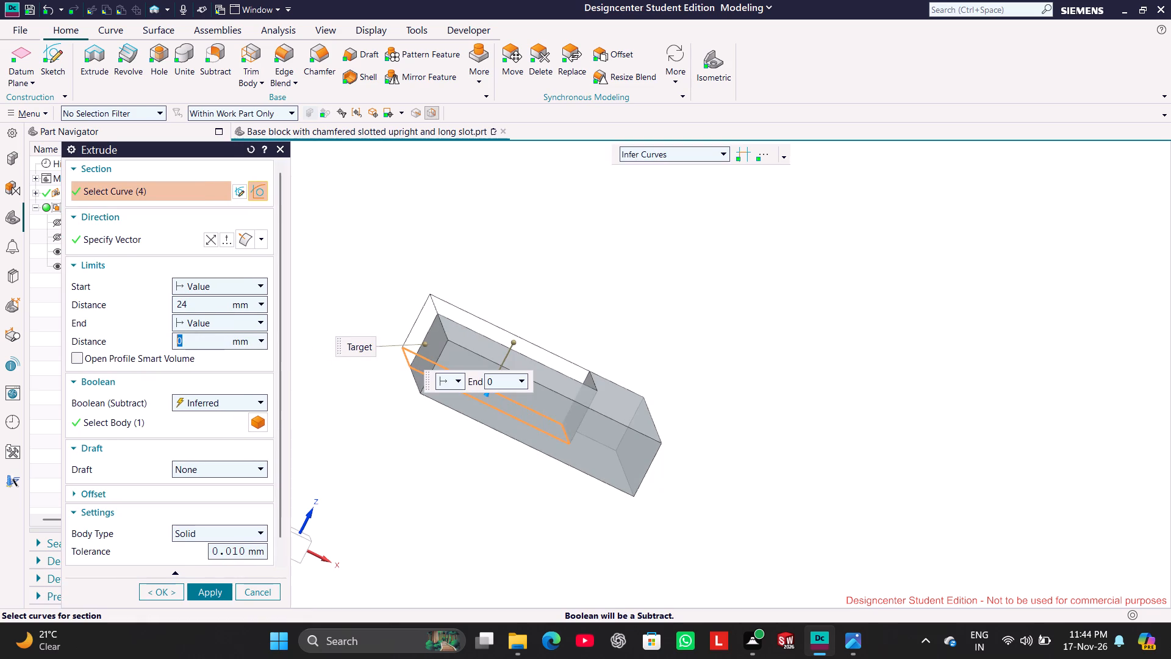
pyautogui.write('25')
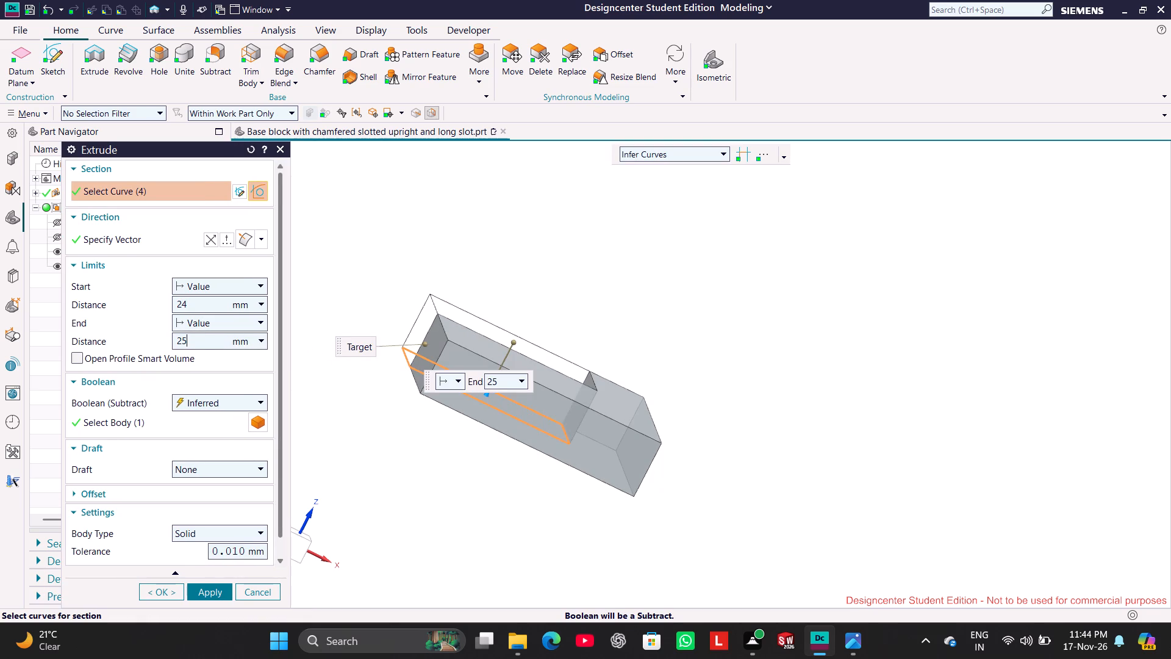
pyautogui.click(210, 305)
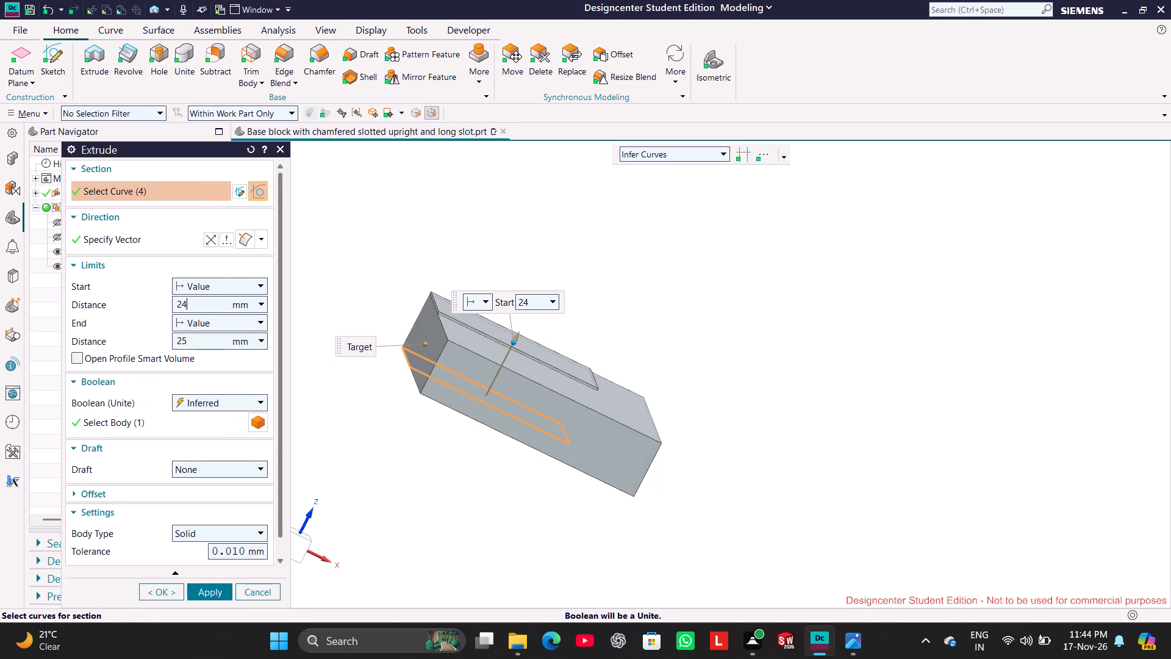
pyautogui.moveTo(431, 470); pyautogui.dragTo(399, 455, button='middle')
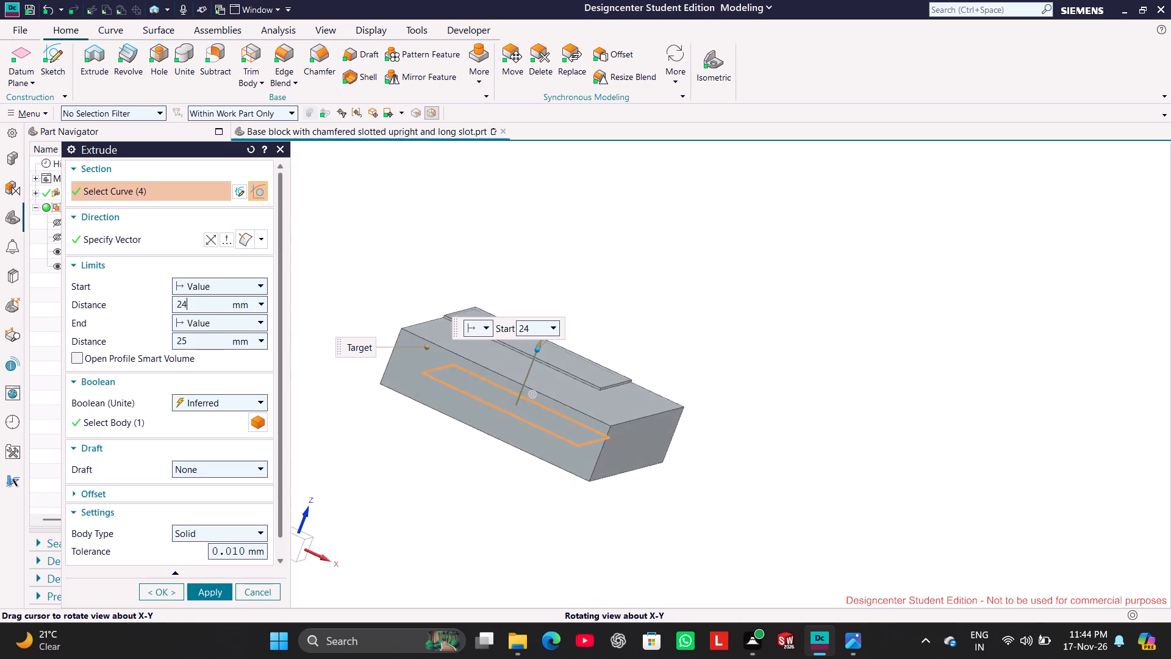
pyautogui.moveTo(399, 455); pyautogui.dragTo(418, 475, button='middle')
pyautogui.scroll(-2, 477, 272)
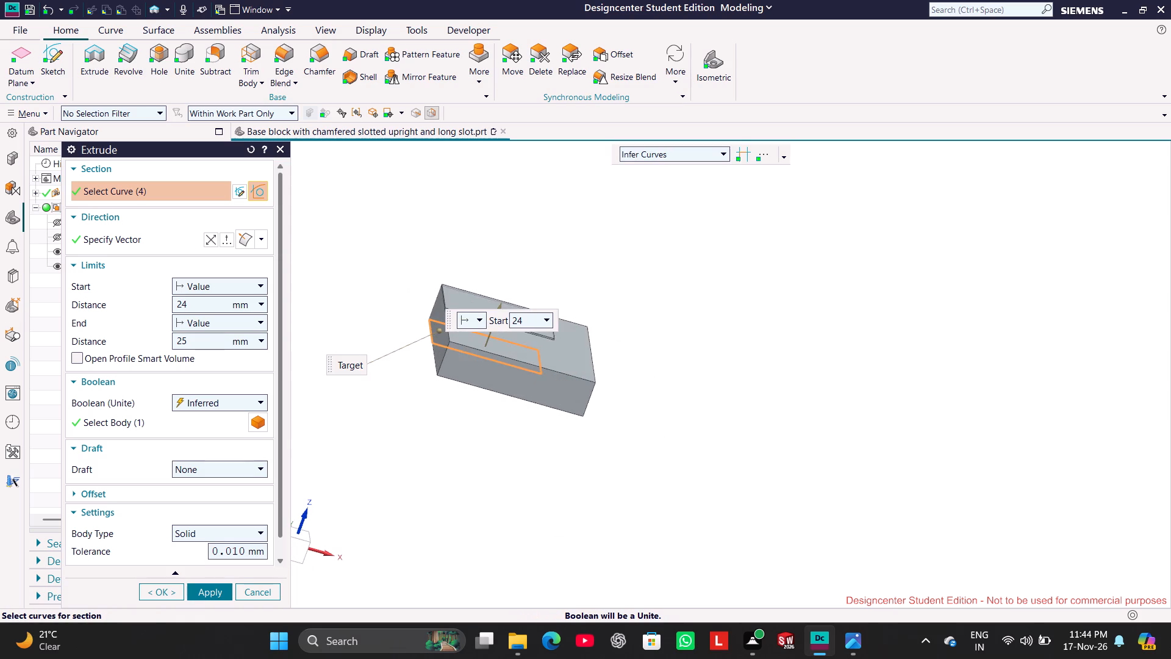
pyautogui.scroll(5, 477, 273)
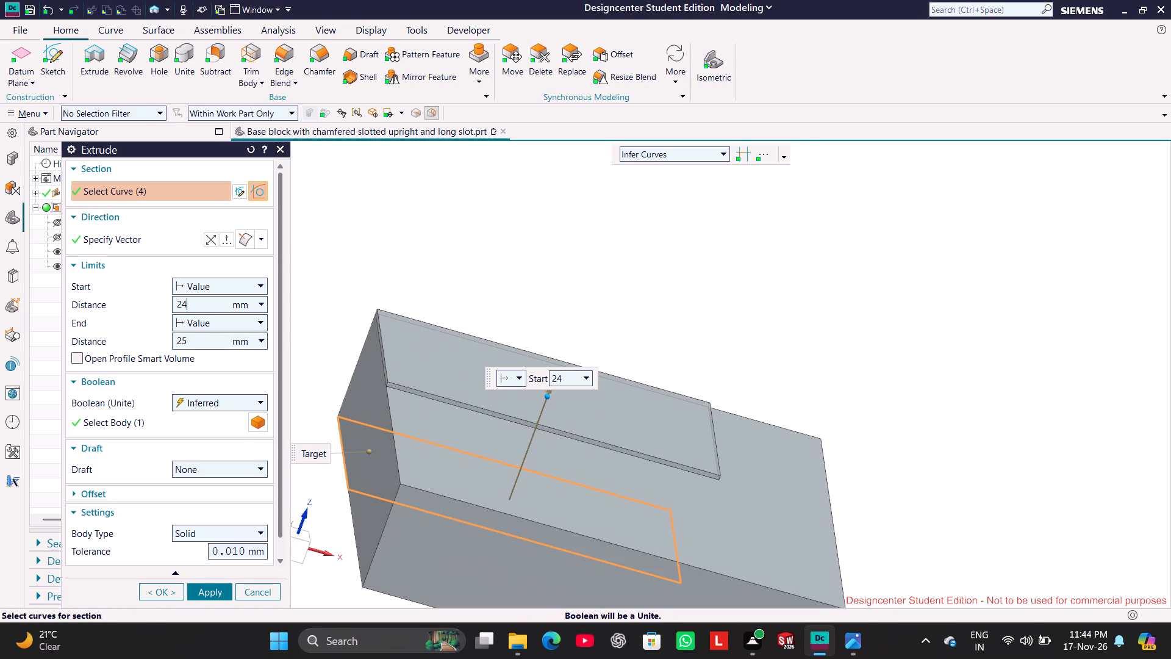
pyautogui.moveTo(382, 256); pyautogui.dragTo(390, 236, button='middle')
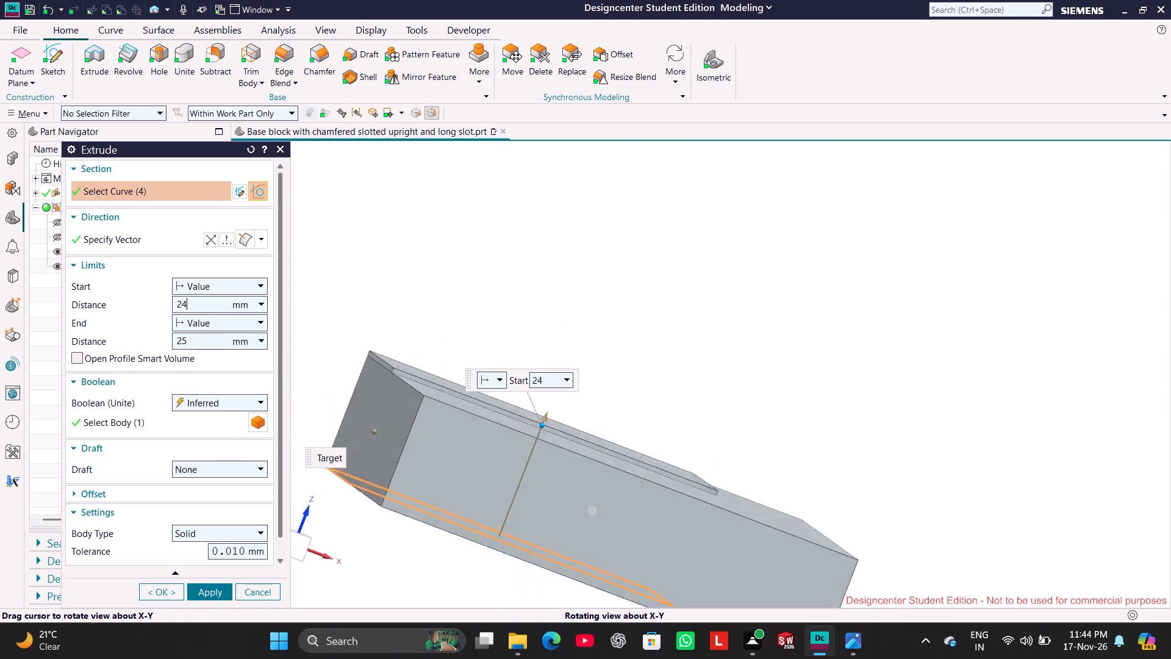
pyautogui.moveTo(390, 236); pyautogui.dragTo(393, 281, button='middle')
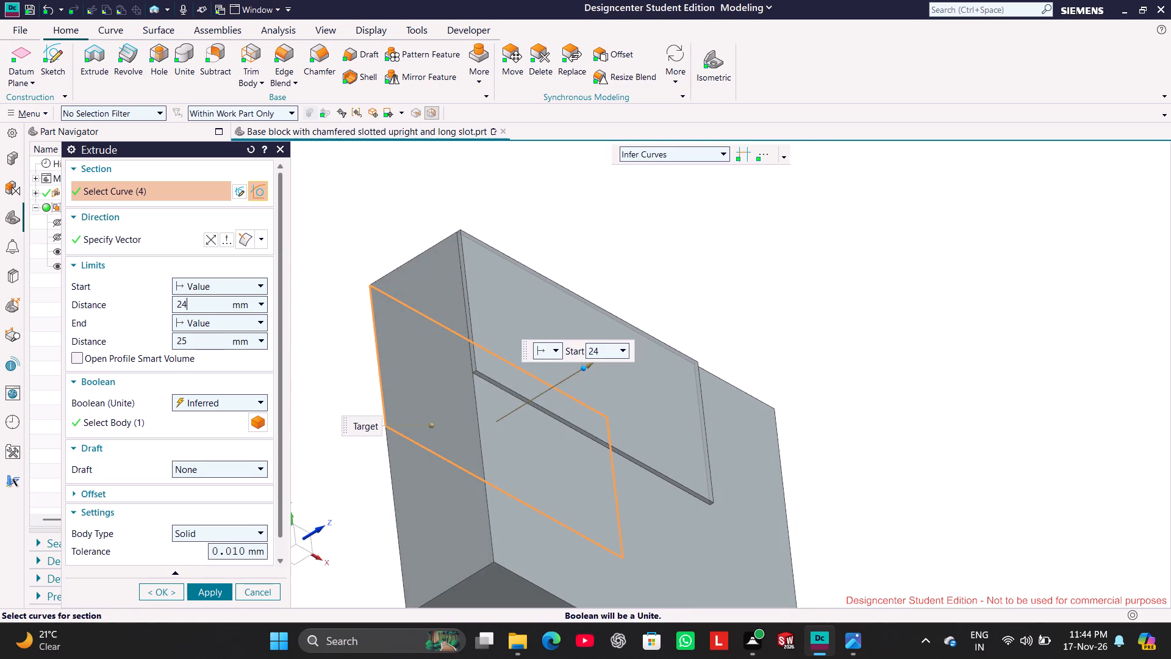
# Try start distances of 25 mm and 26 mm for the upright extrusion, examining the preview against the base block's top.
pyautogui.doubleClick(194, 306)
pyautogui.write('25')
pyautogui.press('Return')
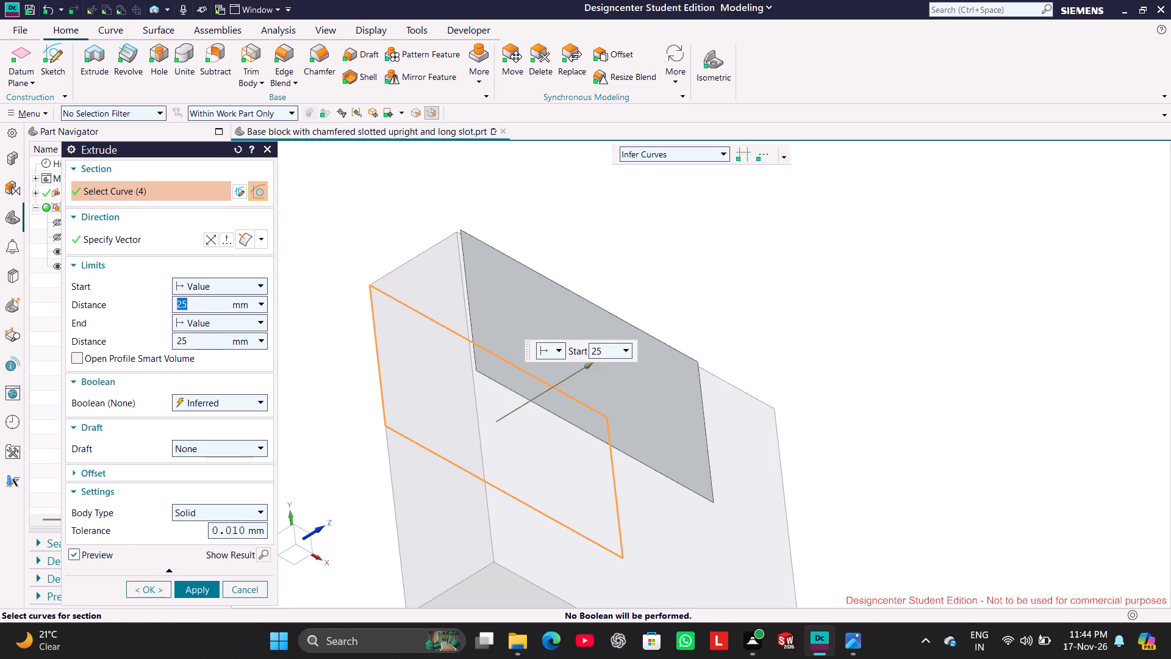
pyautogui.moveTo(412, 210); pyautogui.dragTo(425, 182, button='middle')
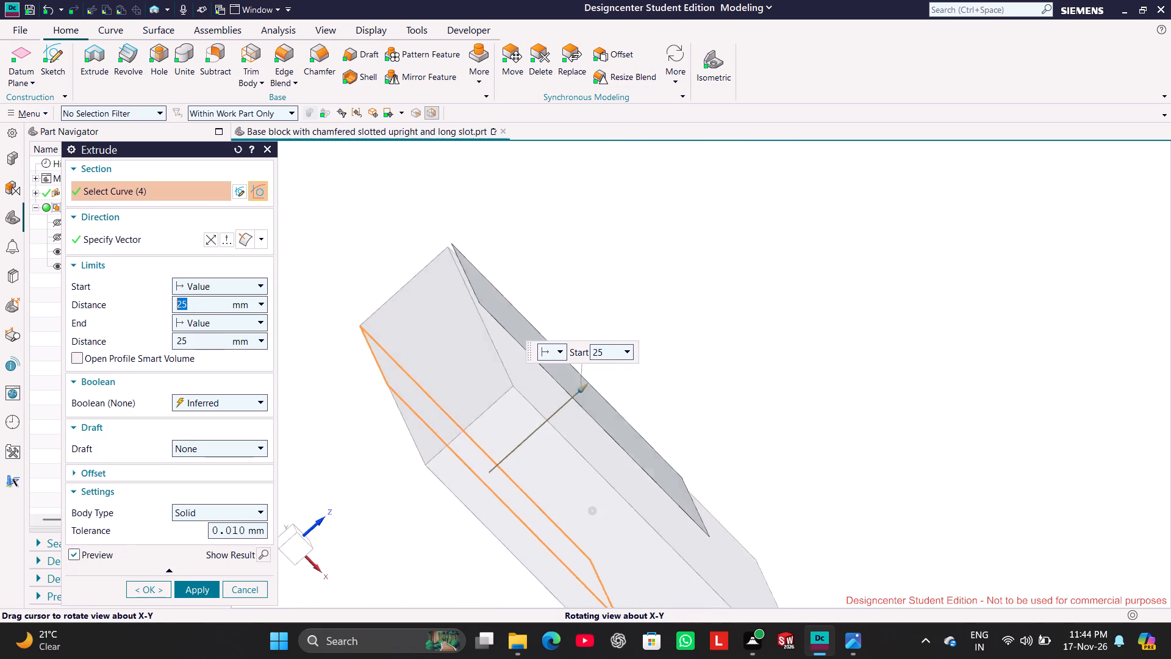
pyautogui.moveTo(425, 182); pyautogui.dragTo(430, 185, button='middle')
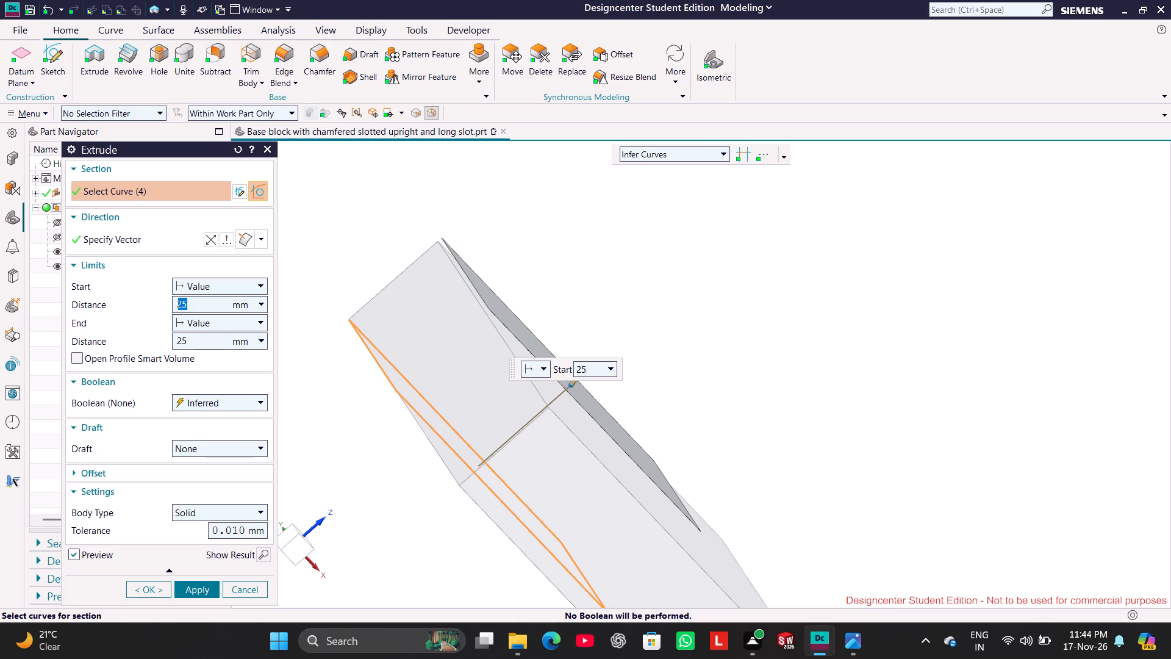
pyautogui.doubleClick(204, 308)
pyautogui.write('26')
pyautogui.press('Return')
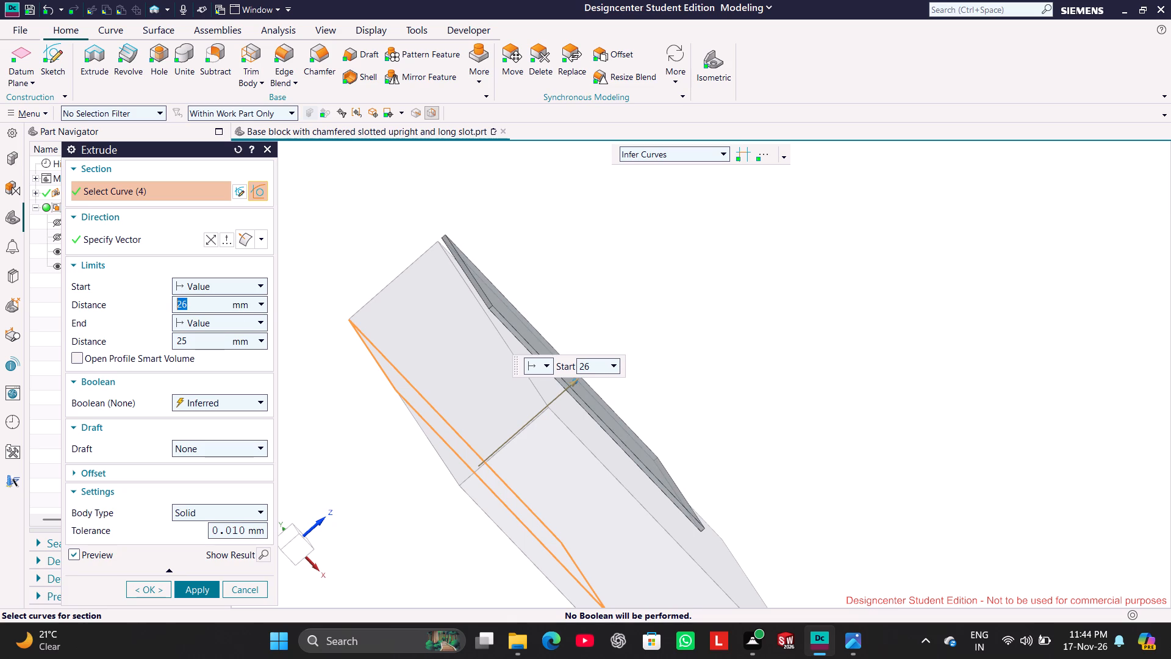
# Set the upright extrusion's end distance to 24 mm.
pyautogui.doubleClick(208, 339)
pyautogui.write('24')
pyautogui.press('Return')
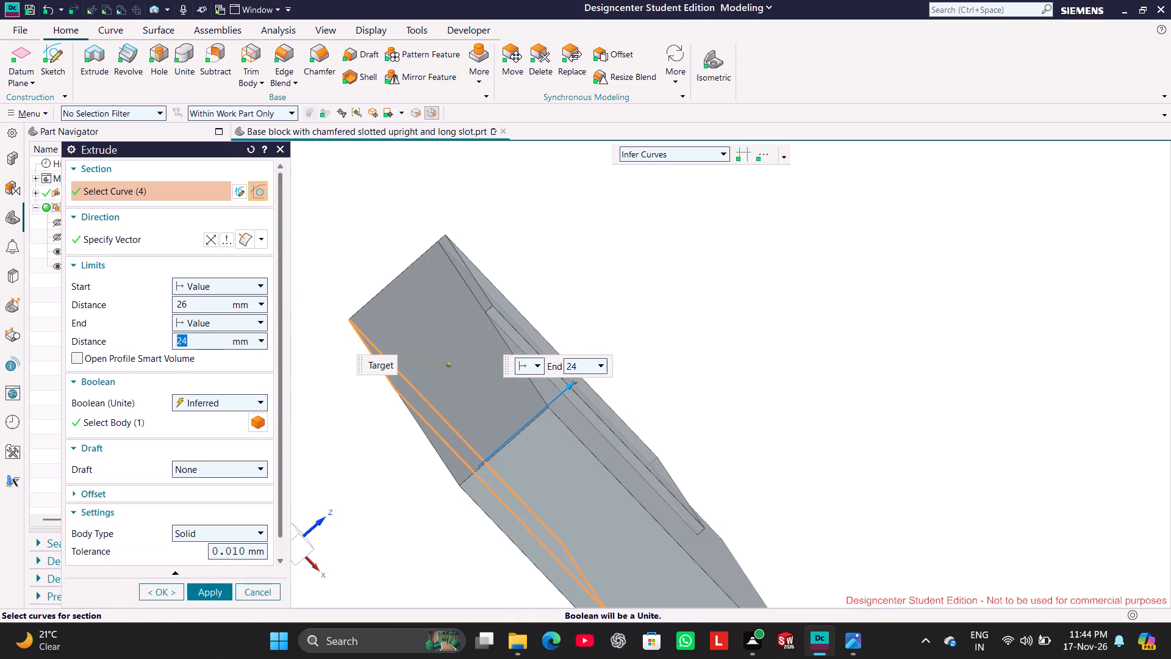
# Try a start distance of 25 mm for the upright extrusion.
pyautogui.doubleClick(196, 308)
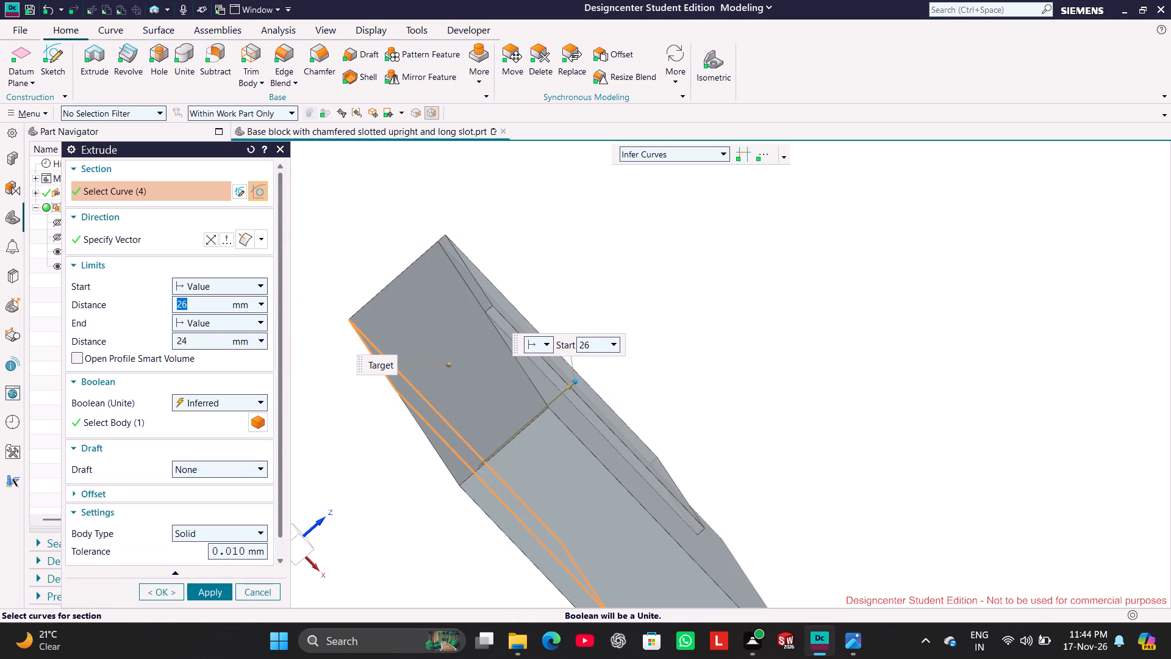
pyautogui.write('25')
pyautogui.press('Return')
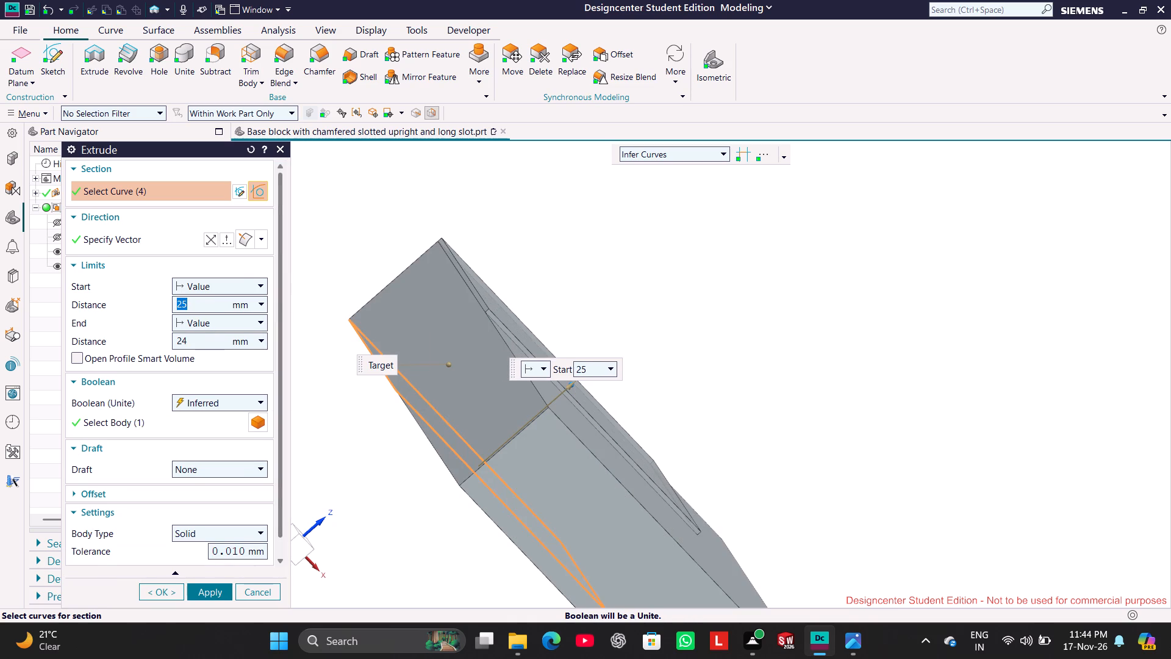
# Set the upright extrusion's start distance to 24+47 mm and create it united with the base block.
pyautogui.write('24')
pyautogui.press('Return')
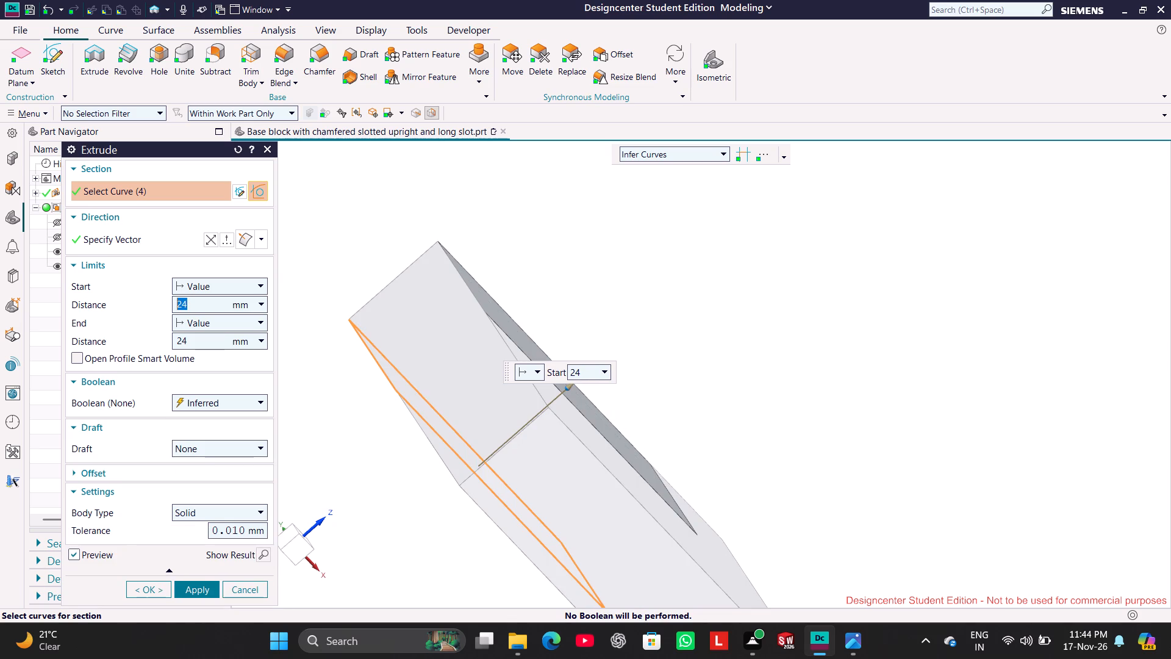
pyautogui.doubleClick(193, 305)
pyautogui.click(193, 305)
pyautogui.write('+47')
pyautogui.press('Return')
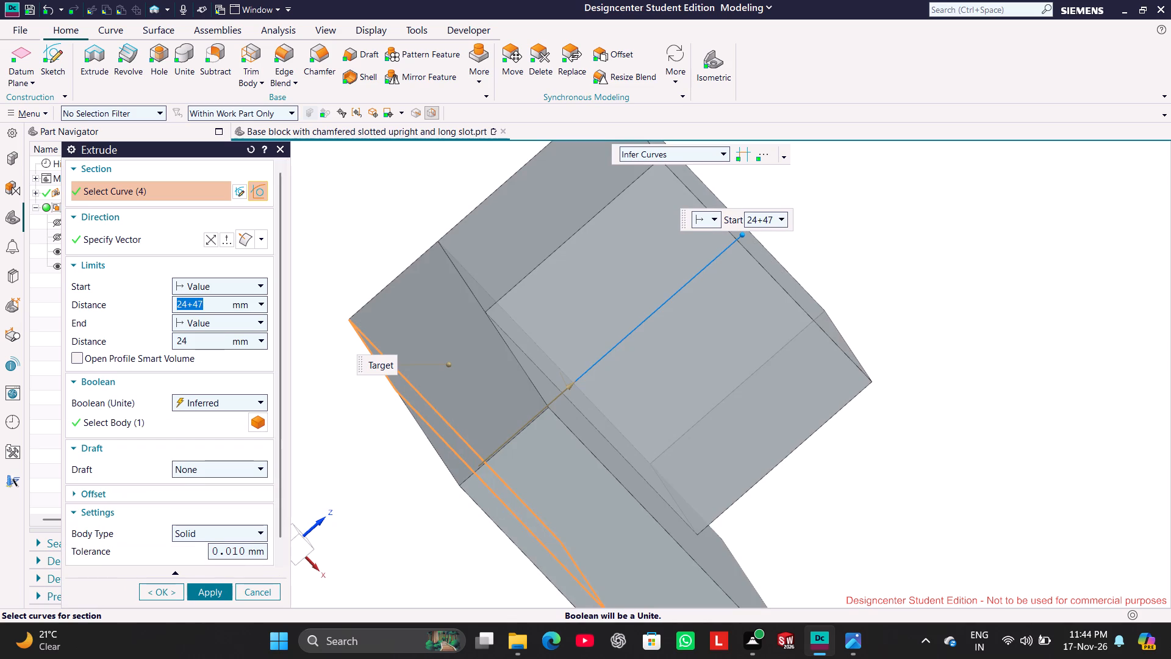
pyautogui.click(217, 590)
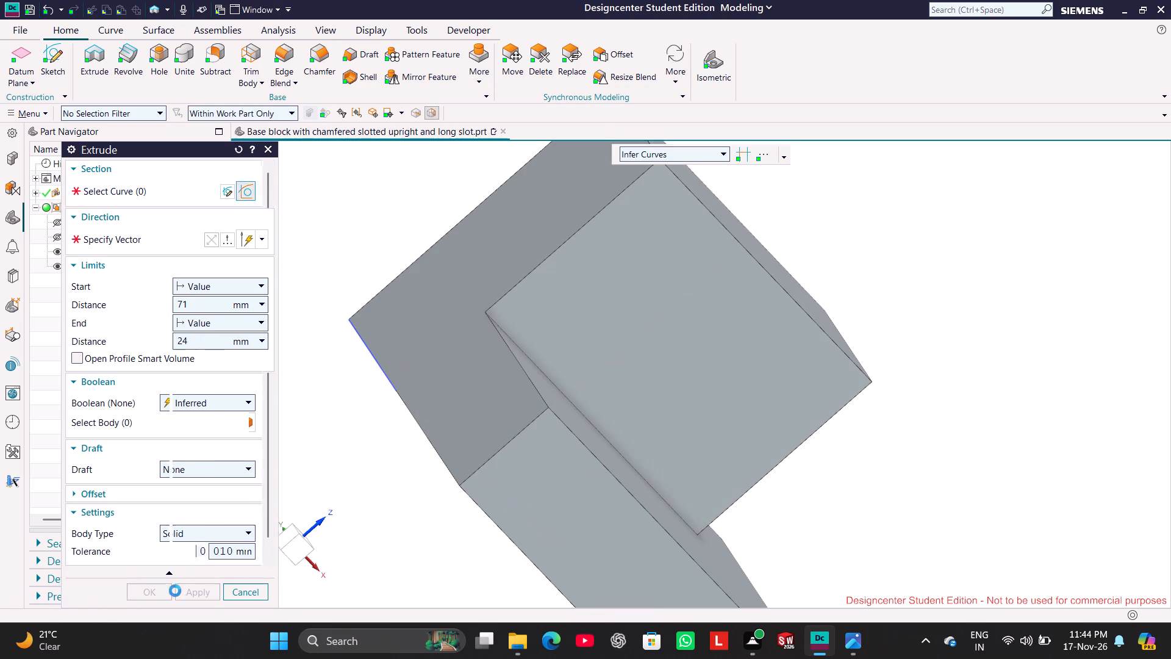
pyautogui.moveTo(1020, 412); pyautogui.dragTo(944, 357, button='middle')
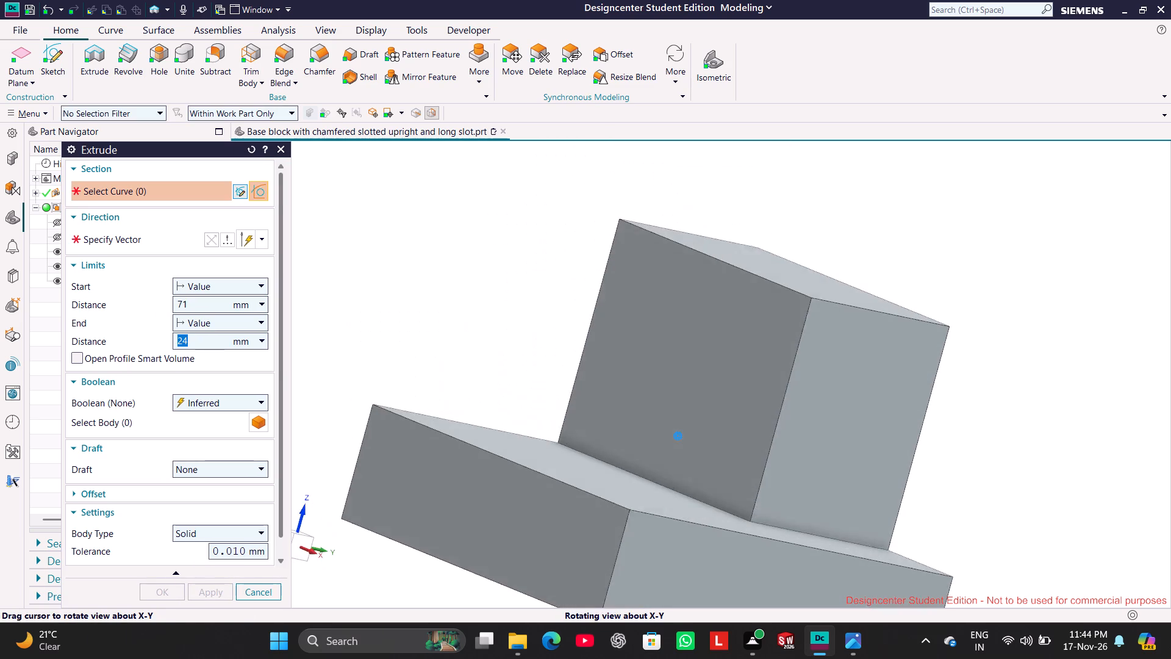
pyautogui.moveTo(944, 357); pyautogui.dragTo(947, 359, button='middle')
pyautogui.click(279, 149)
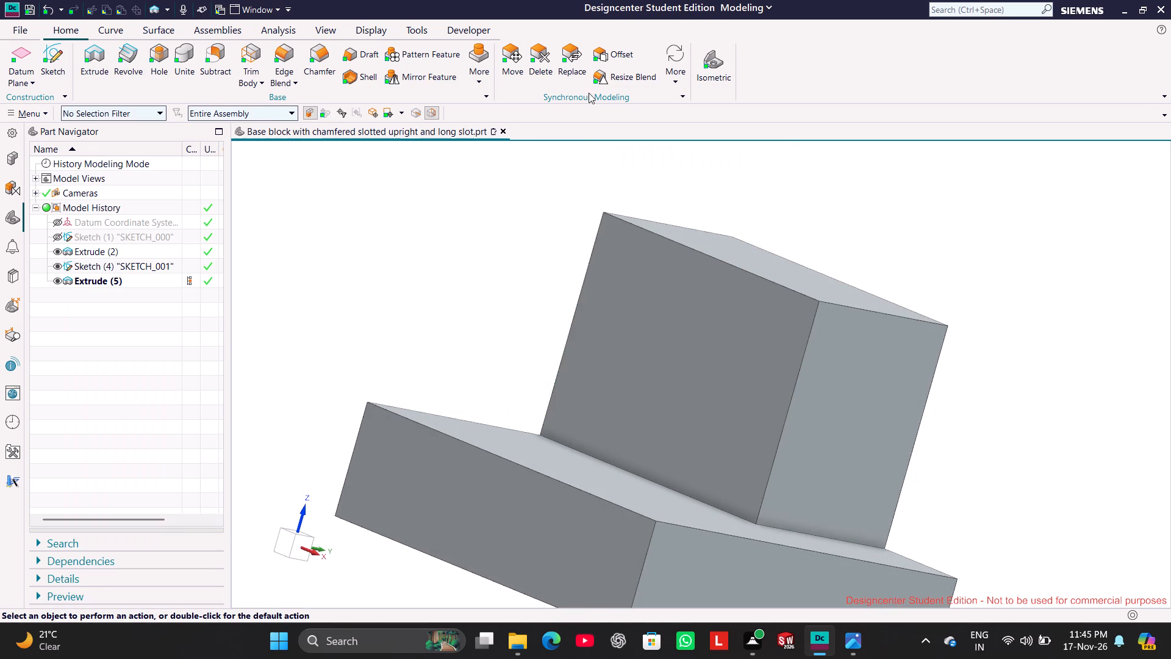
pyautogui.click(706, 63)
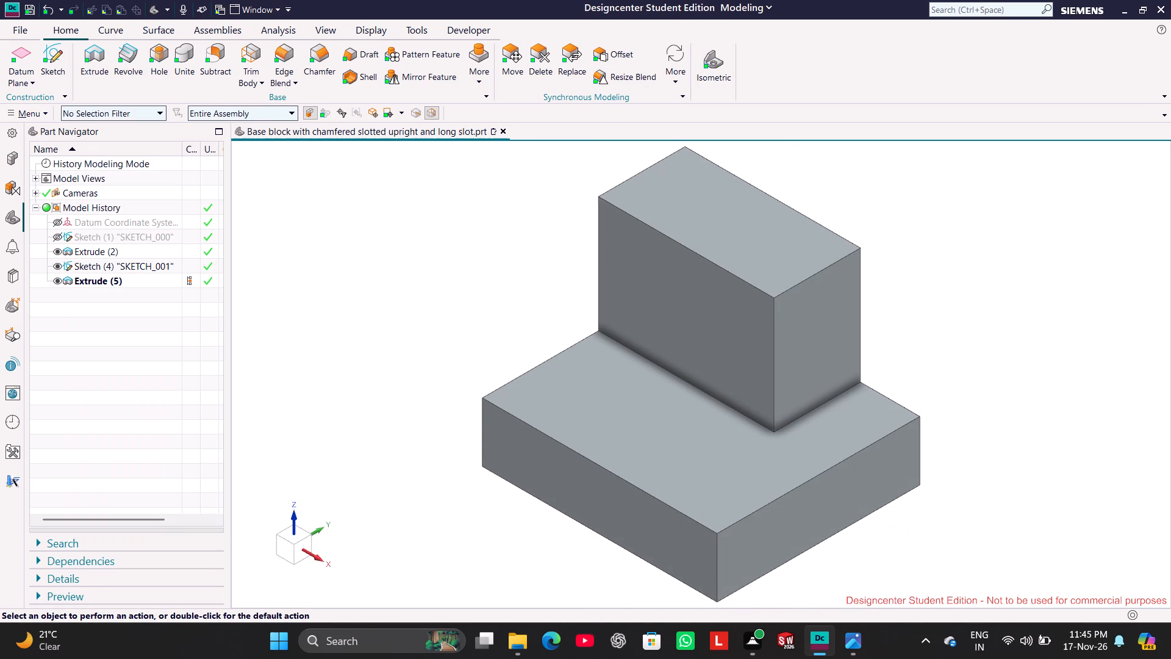
# Switch to Photos to check the reference drawing and return to the model.
pyautogui.click(864, 649)
pyautogui.click(854, 644)
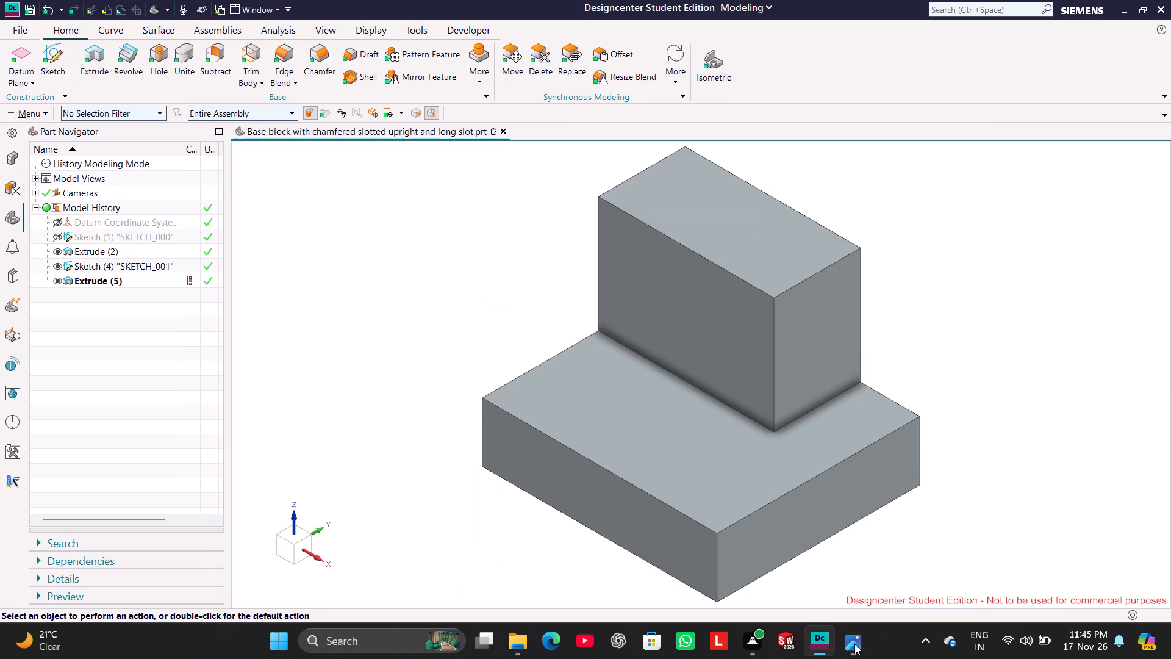
pyautogui.click(854, 644)
pyautogui.click(854, 644)
# Chamfer the upright's top edge above its short end face using Offset and Angle, with 20 mm distance and 45° angle per the reference drawing.
pyautogui.moveTo(427, 411); pyautogui.dragTo(494, 410, button='middle')
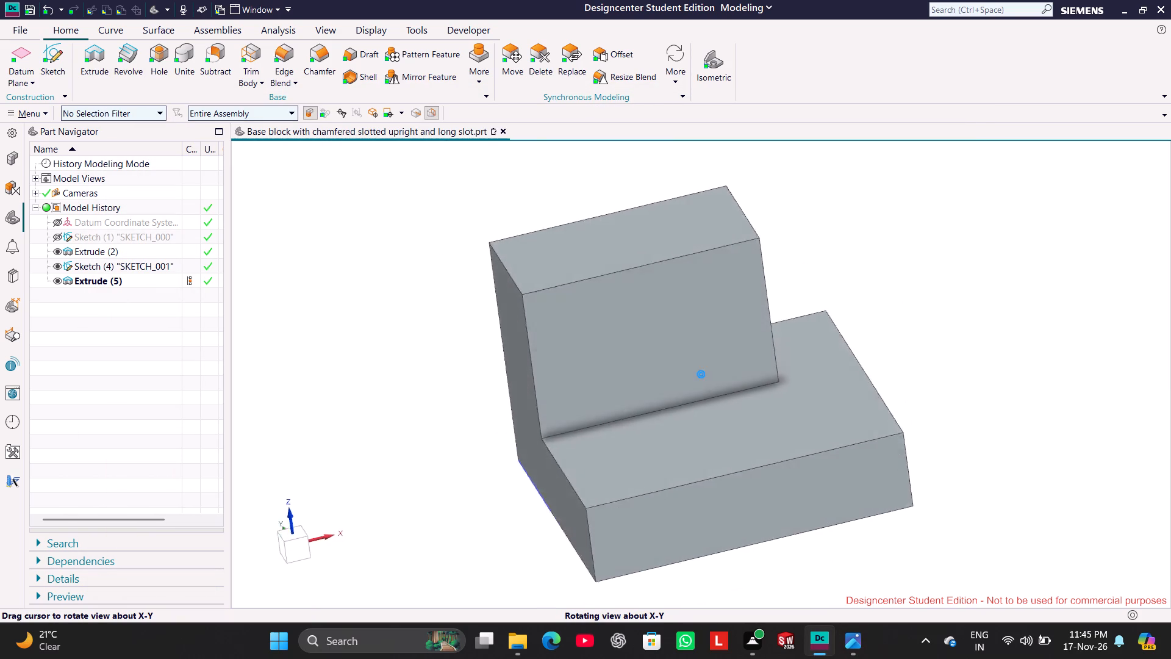
pyautogui.moveTo(494, 410); pyautogui.dragTo(475, 447, button='middle')
pyautogui.click(699, 75)
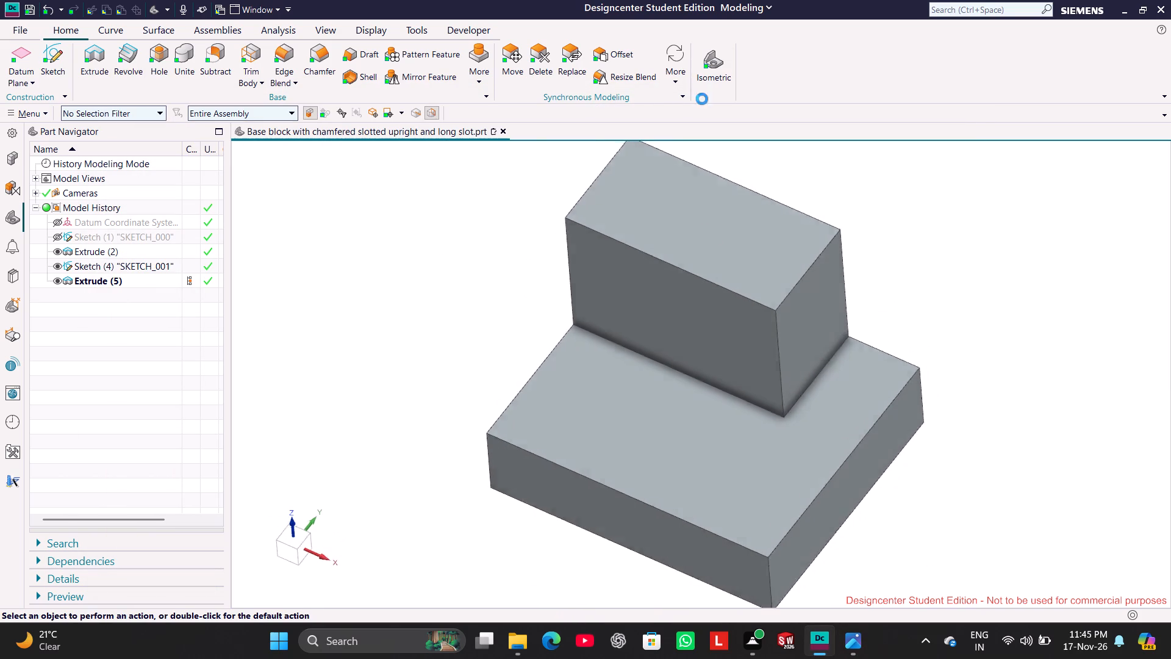
pyautogui.click(849, 649)
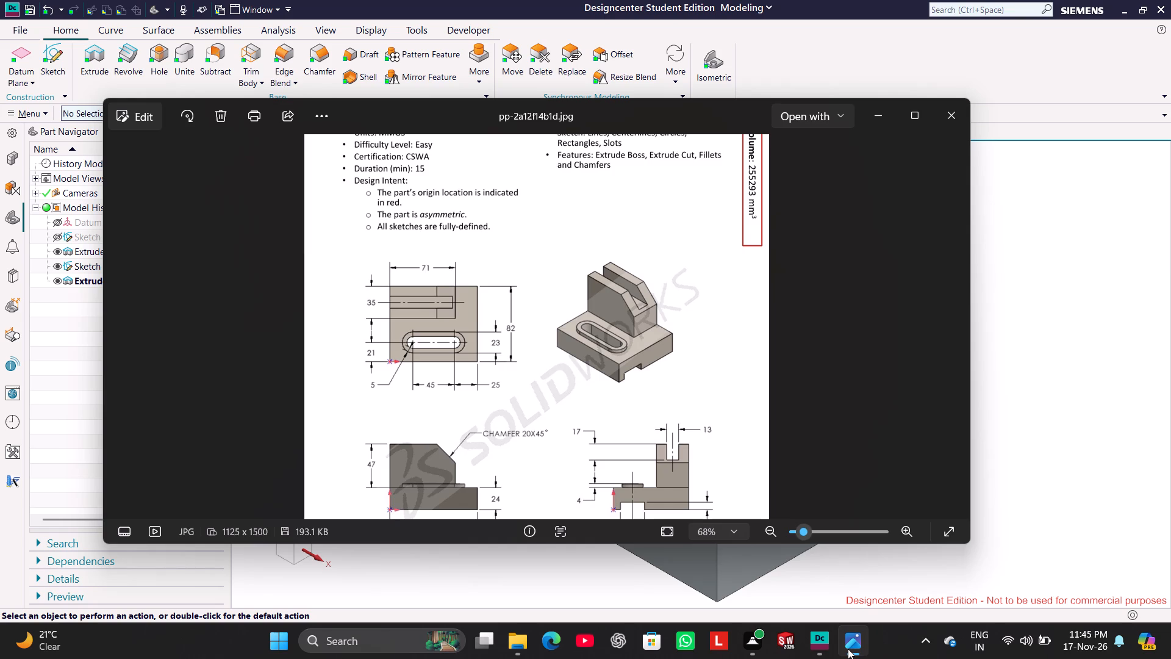
pyautogui.click(854, 641)
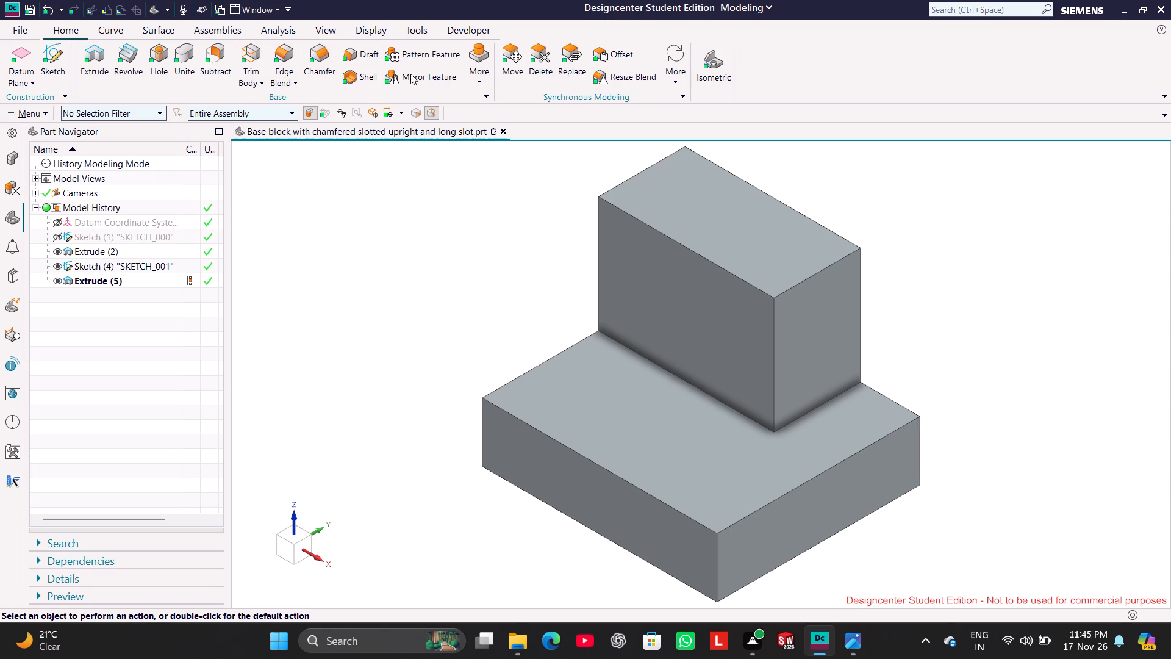
pyautogui.click(323, 57)
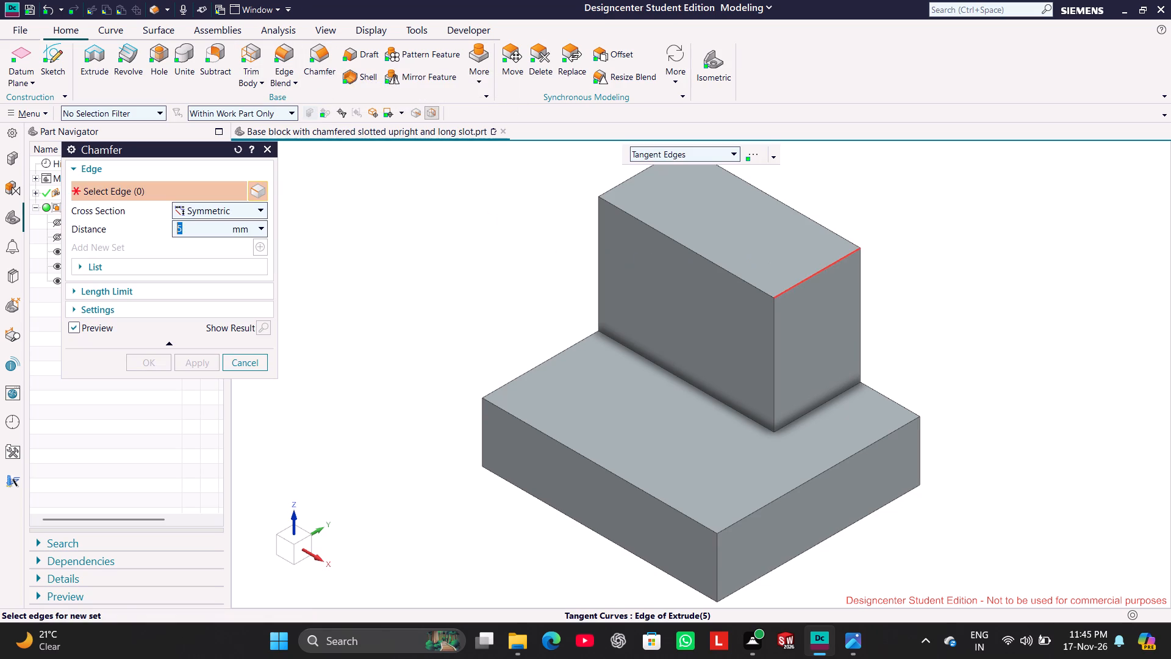
pyautogui.click(820, 274)
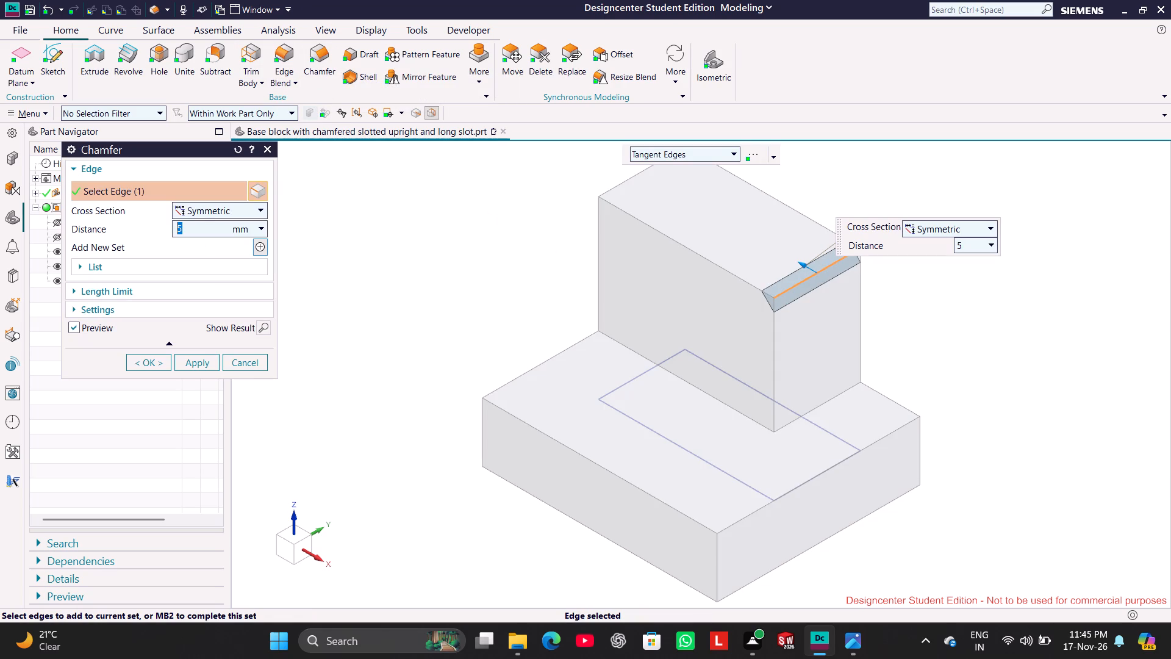
pyautogui.click(260, 209)
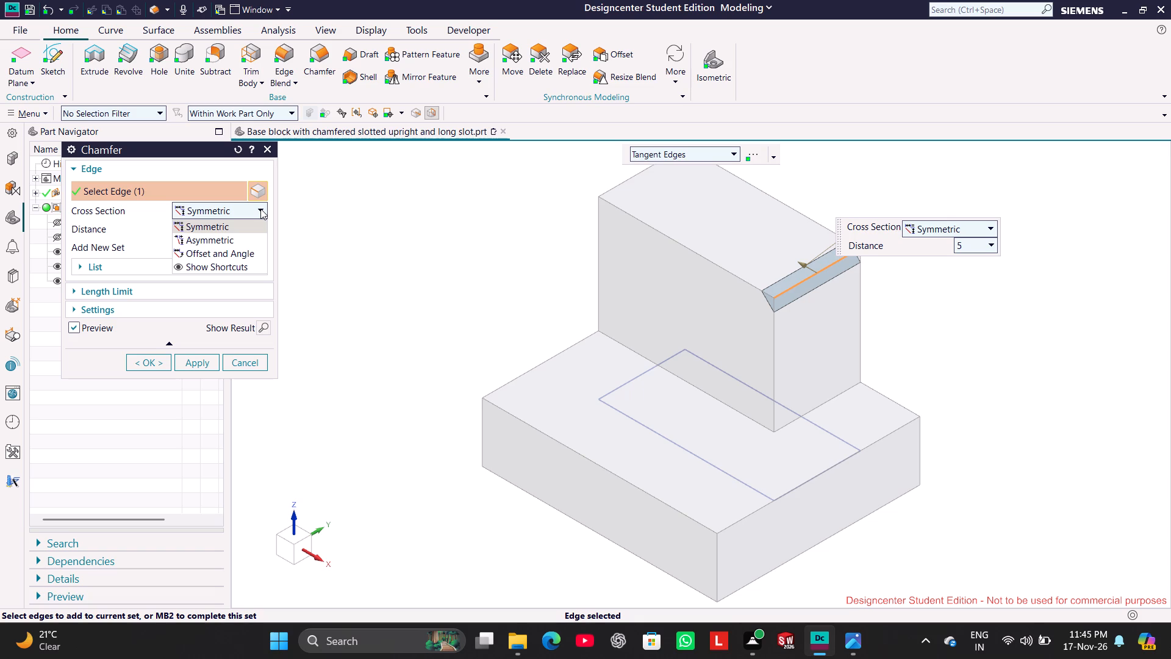
pyautogui.click(251, 255)
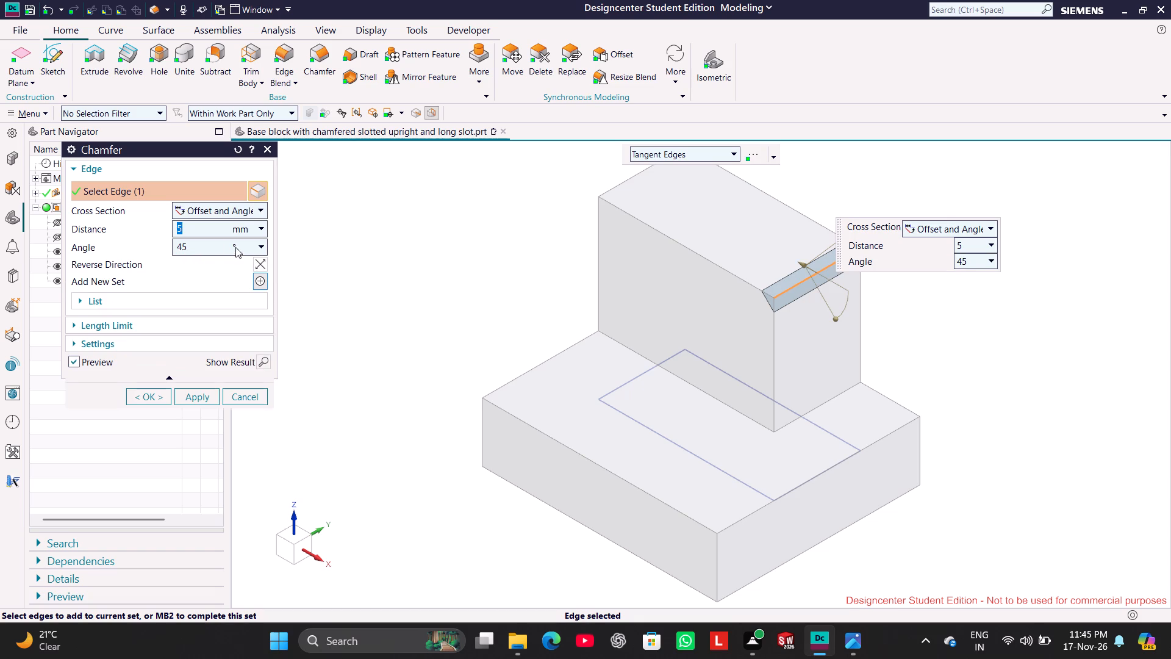
pyautogui.write('20')
pyautogui.press('Return')
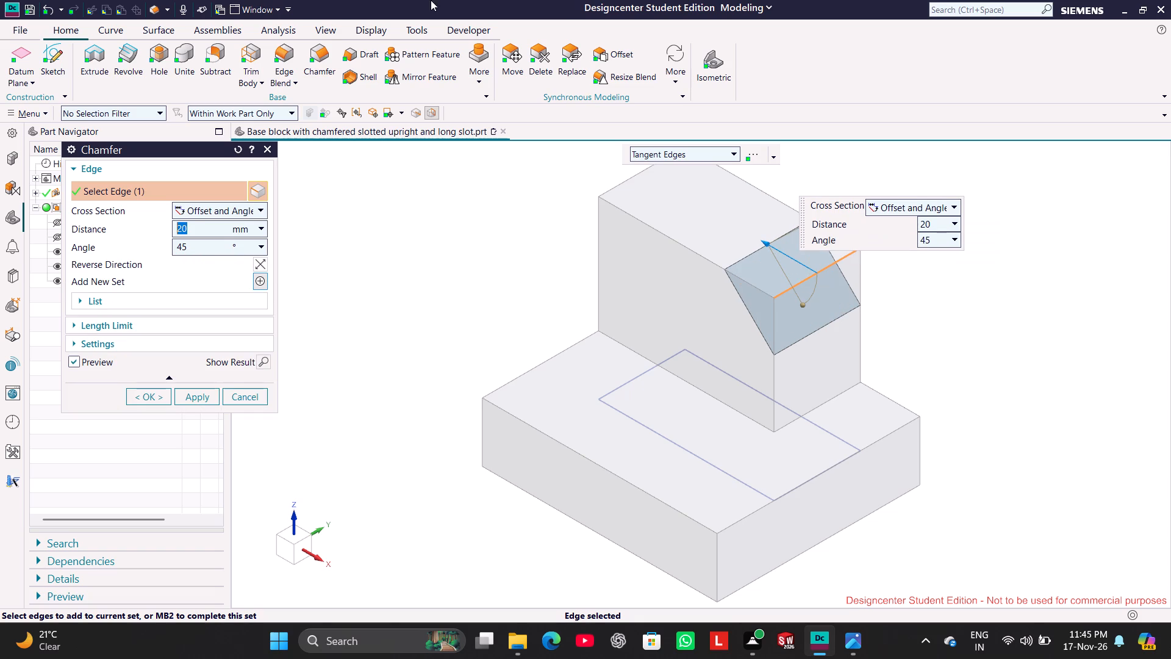
pyautogui.click(212, 398)
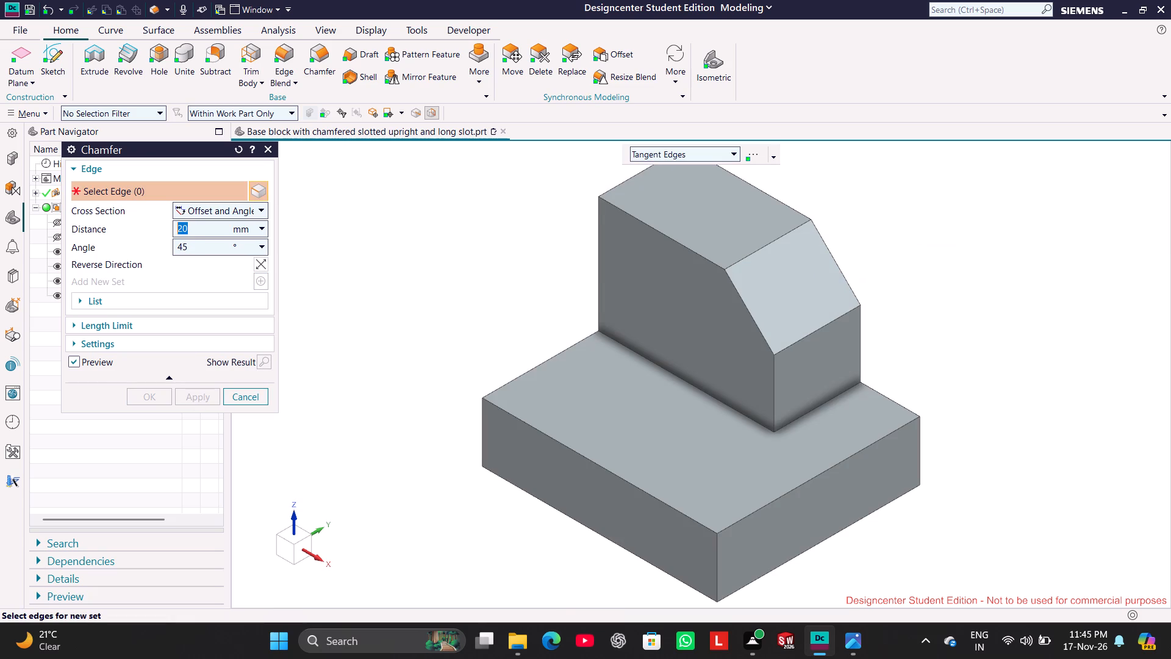
pyautogui.click(446, 274)
pyautogui.click(248, 404)
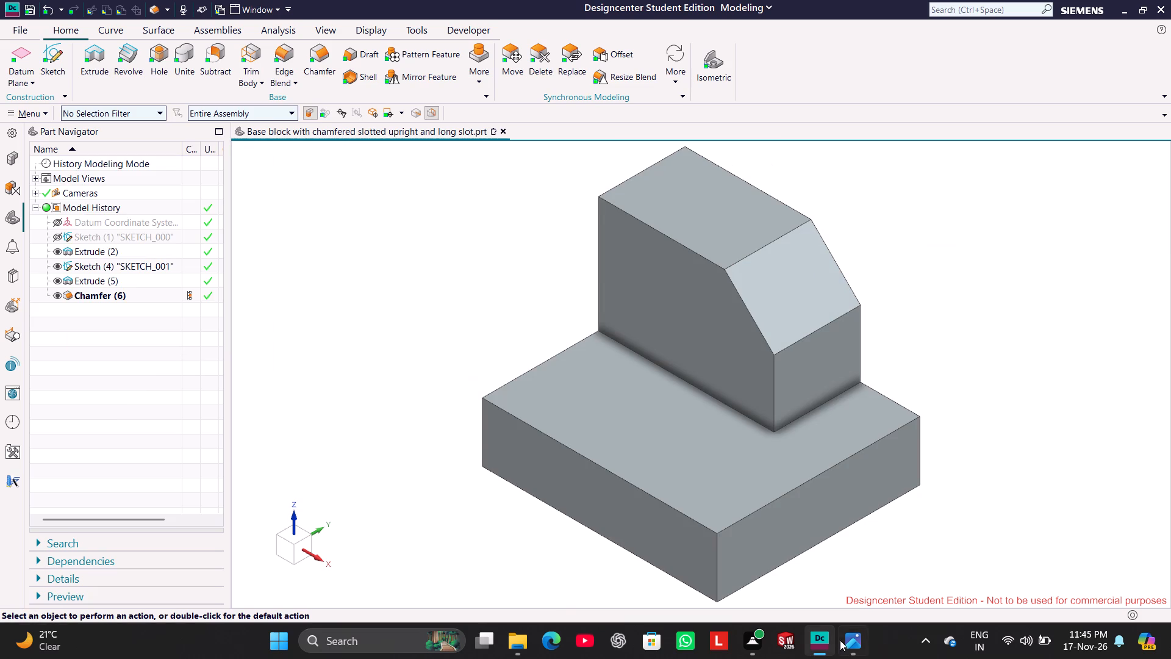
# Switch to Photos to check the reference drawing for the upright's slot and return to the model.
pyautogui.click(842, 641)
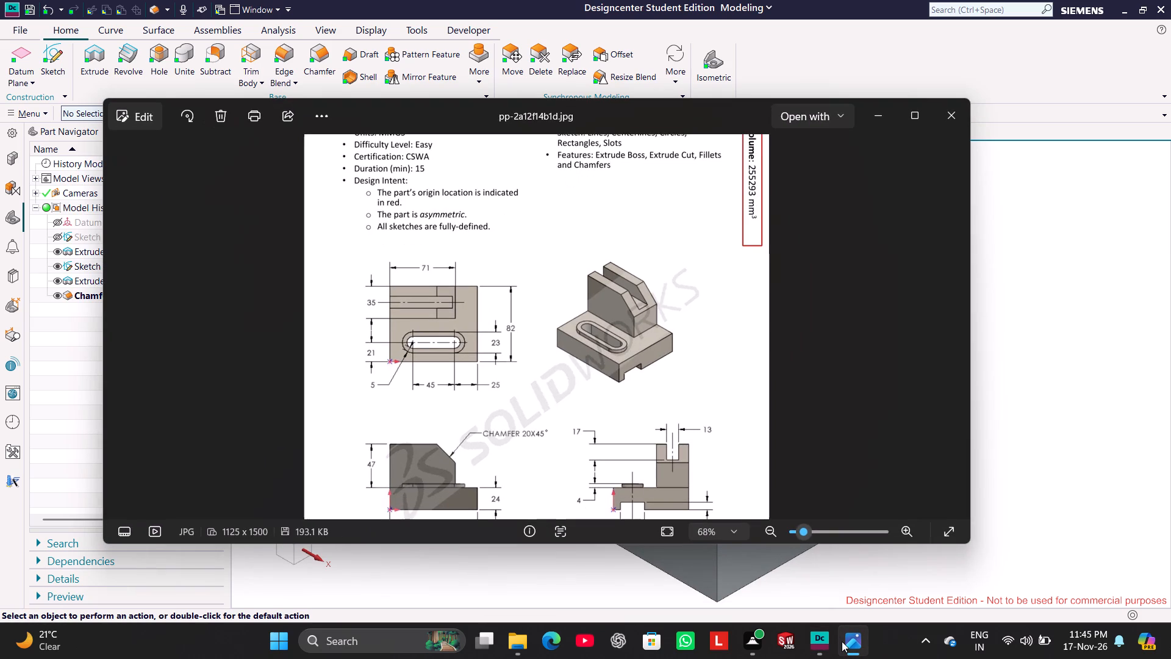
pyautogui.click(842, 641)
pyautogui.click(842, 641)
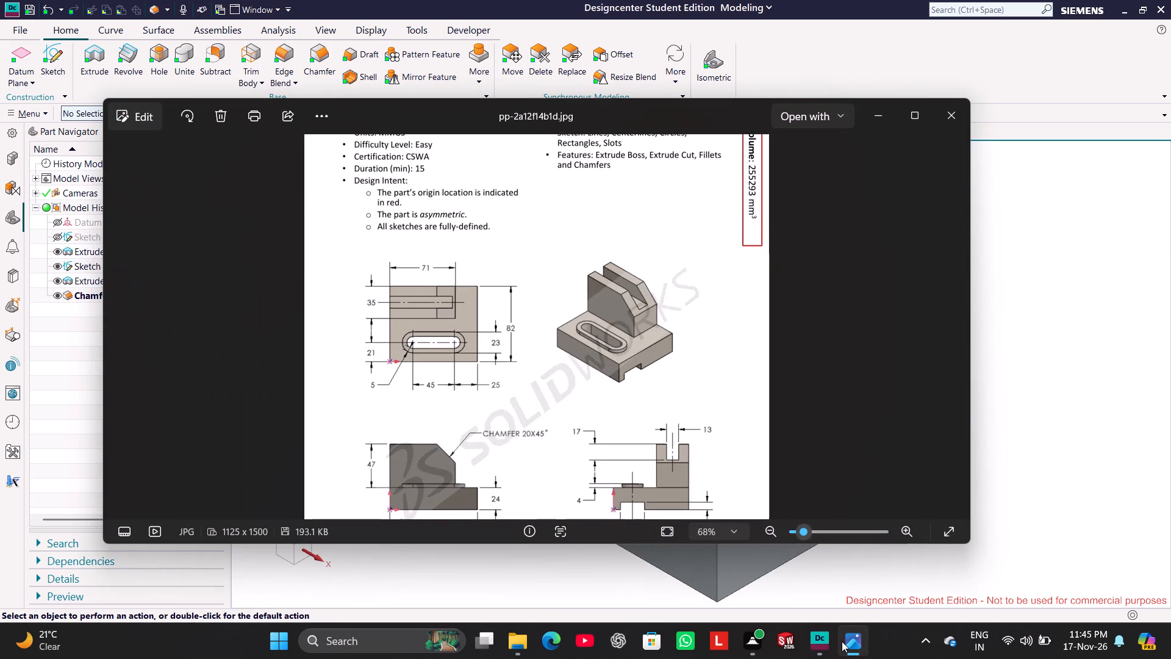
pyautogui.click(842, 641)
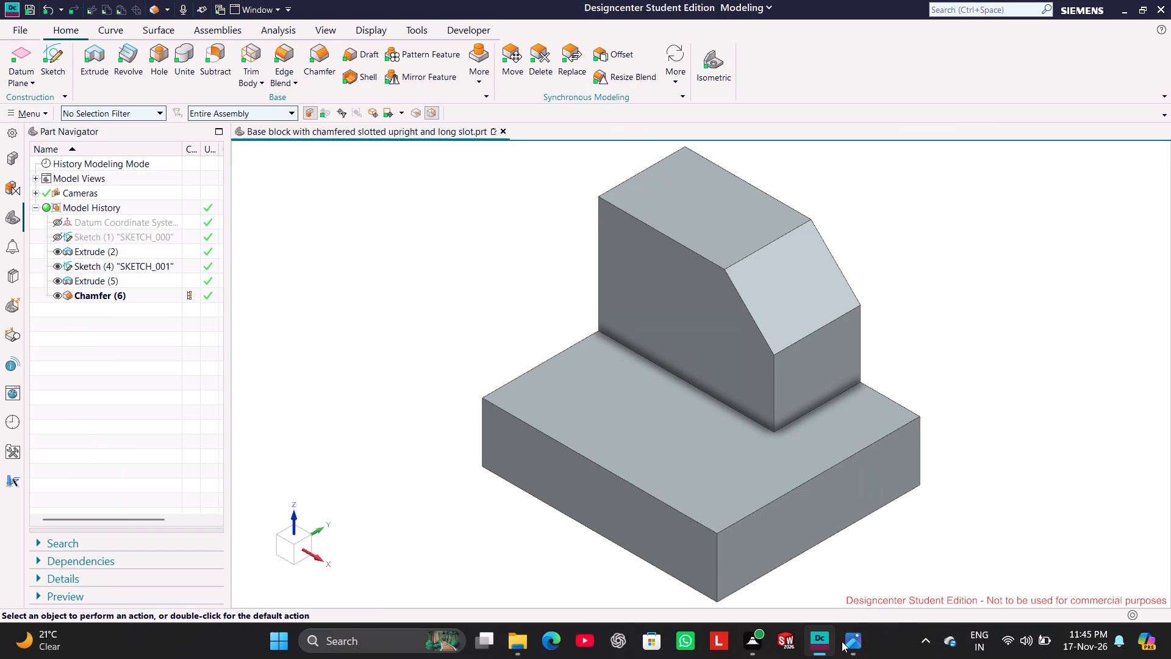
pyautogui.click(842, 641)
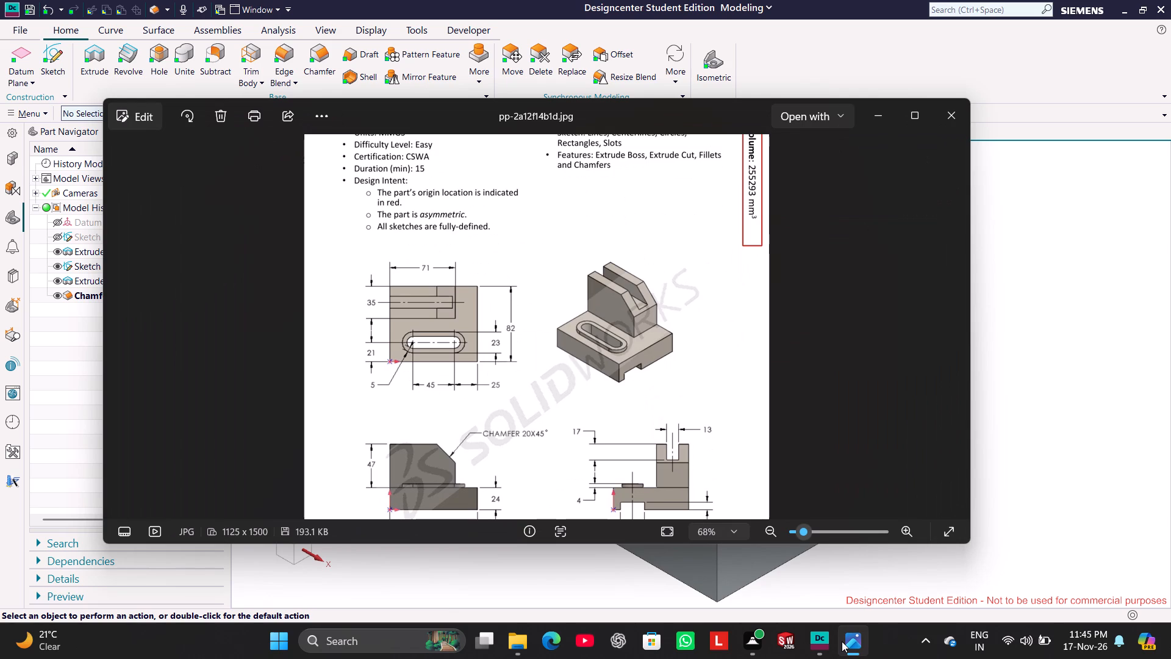
pyautogui.click(842, 641)
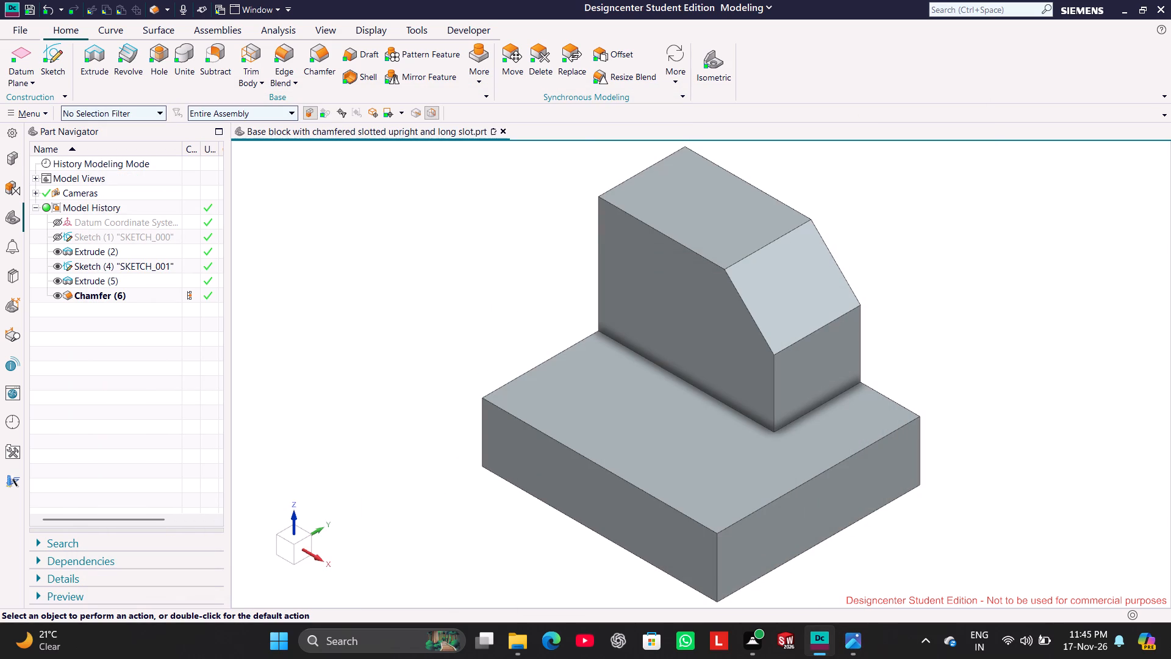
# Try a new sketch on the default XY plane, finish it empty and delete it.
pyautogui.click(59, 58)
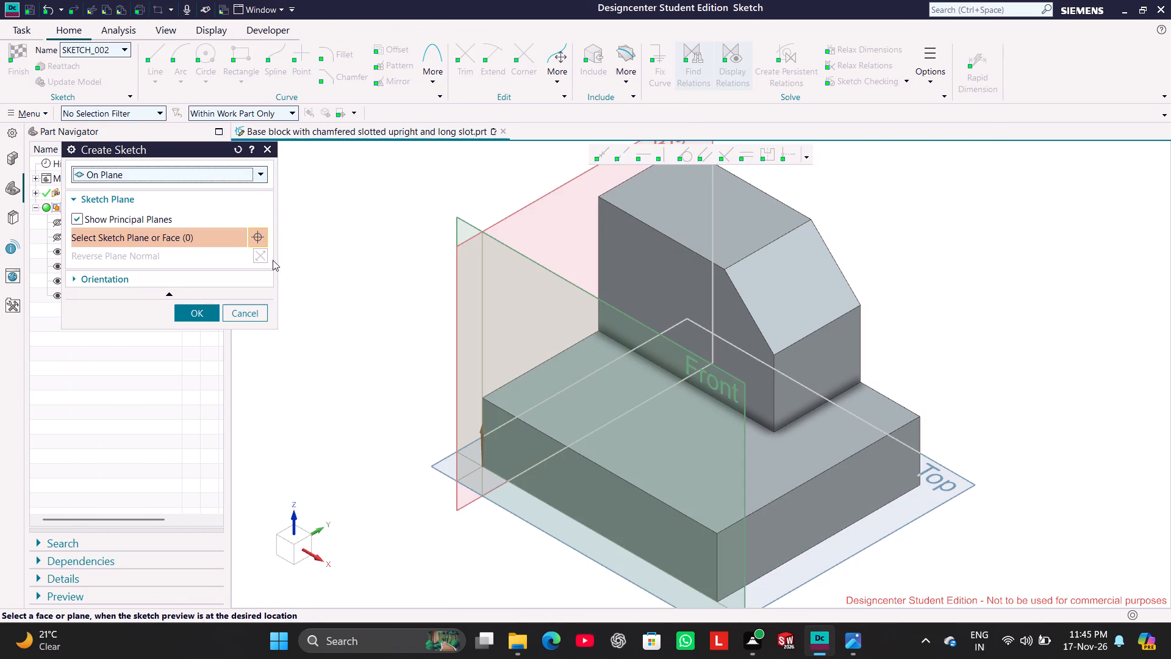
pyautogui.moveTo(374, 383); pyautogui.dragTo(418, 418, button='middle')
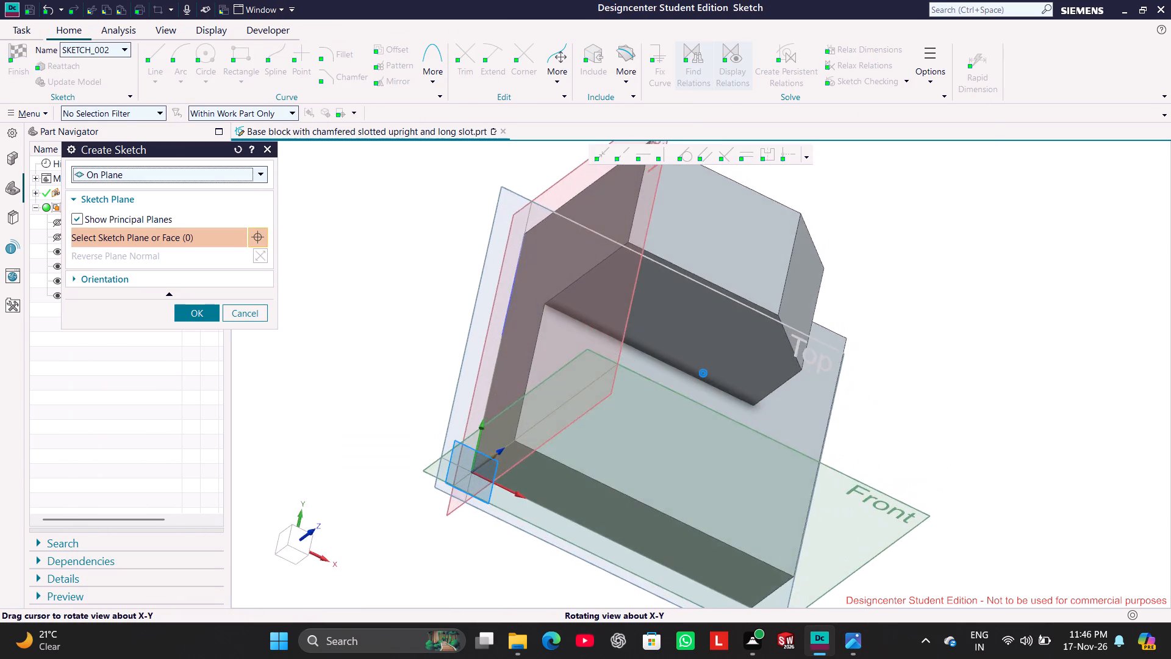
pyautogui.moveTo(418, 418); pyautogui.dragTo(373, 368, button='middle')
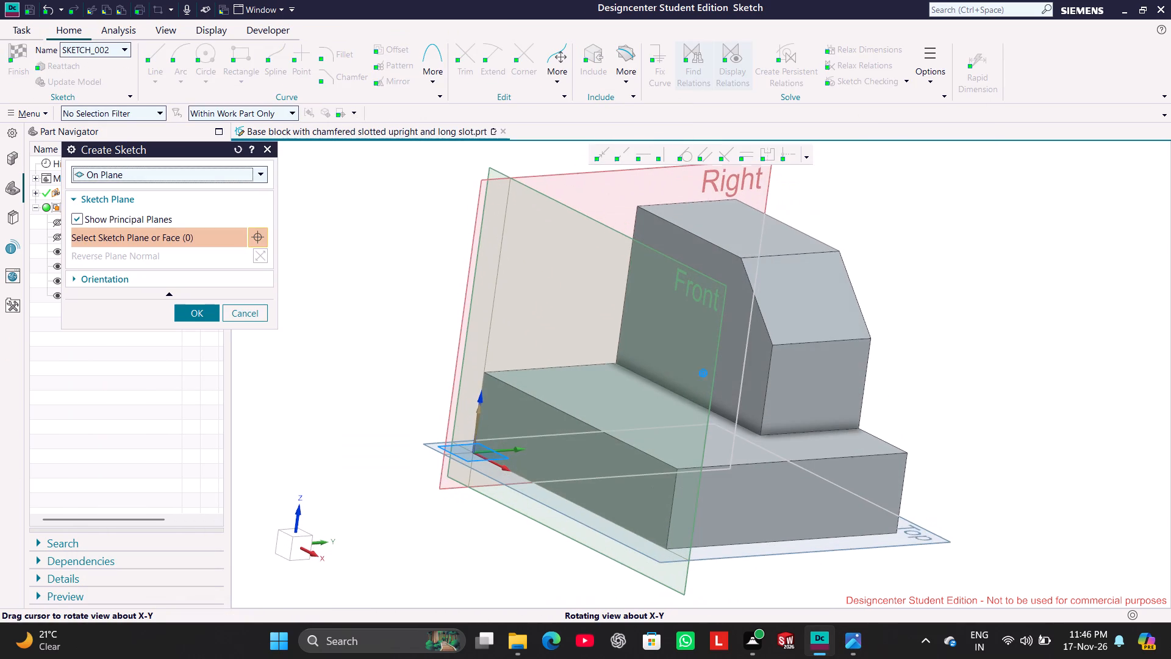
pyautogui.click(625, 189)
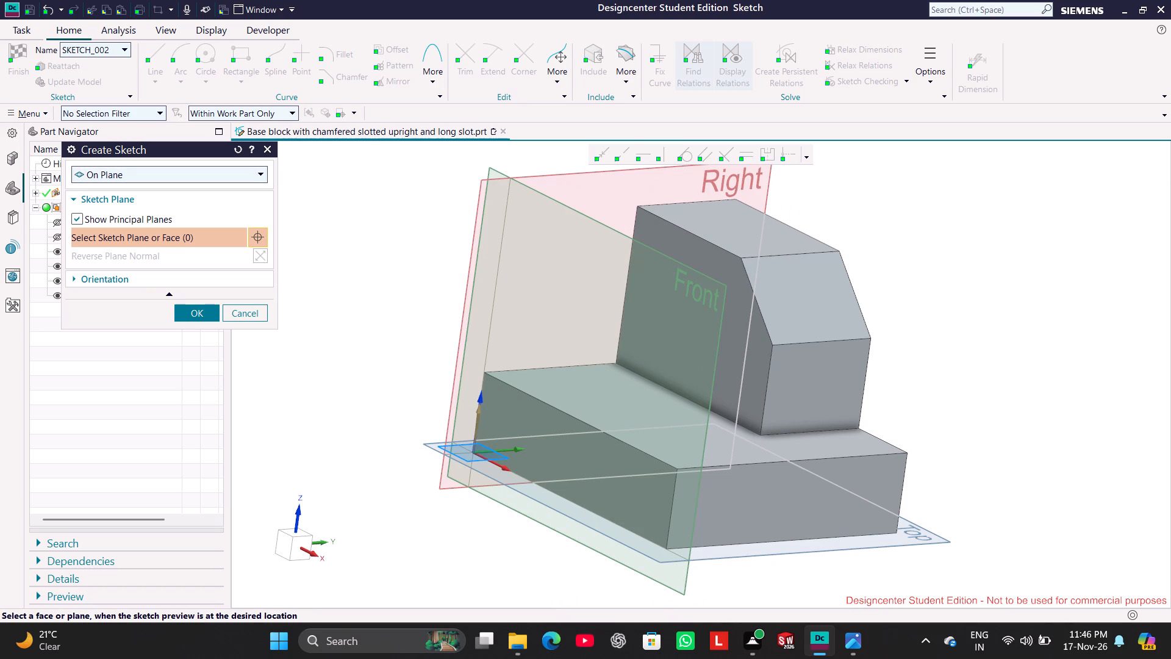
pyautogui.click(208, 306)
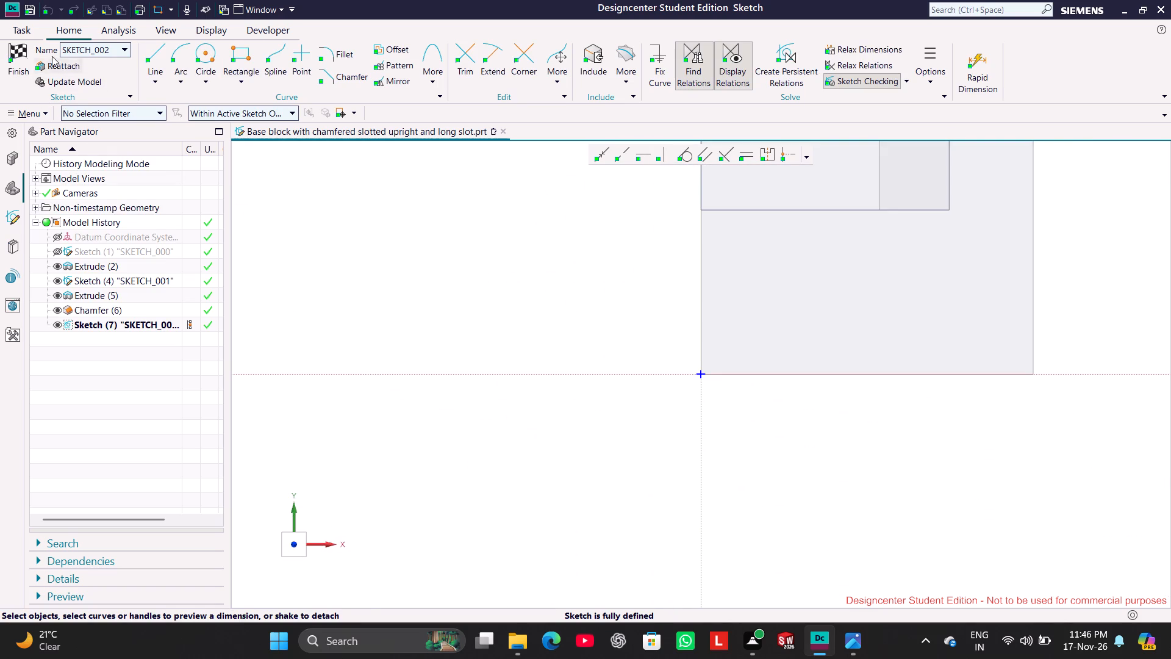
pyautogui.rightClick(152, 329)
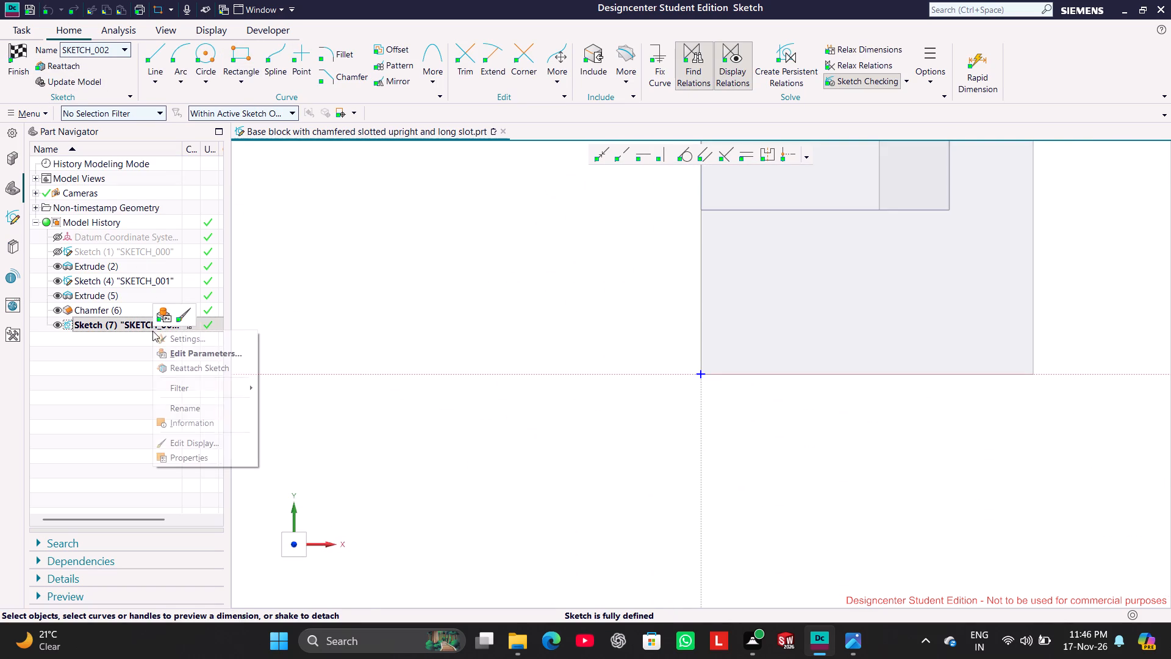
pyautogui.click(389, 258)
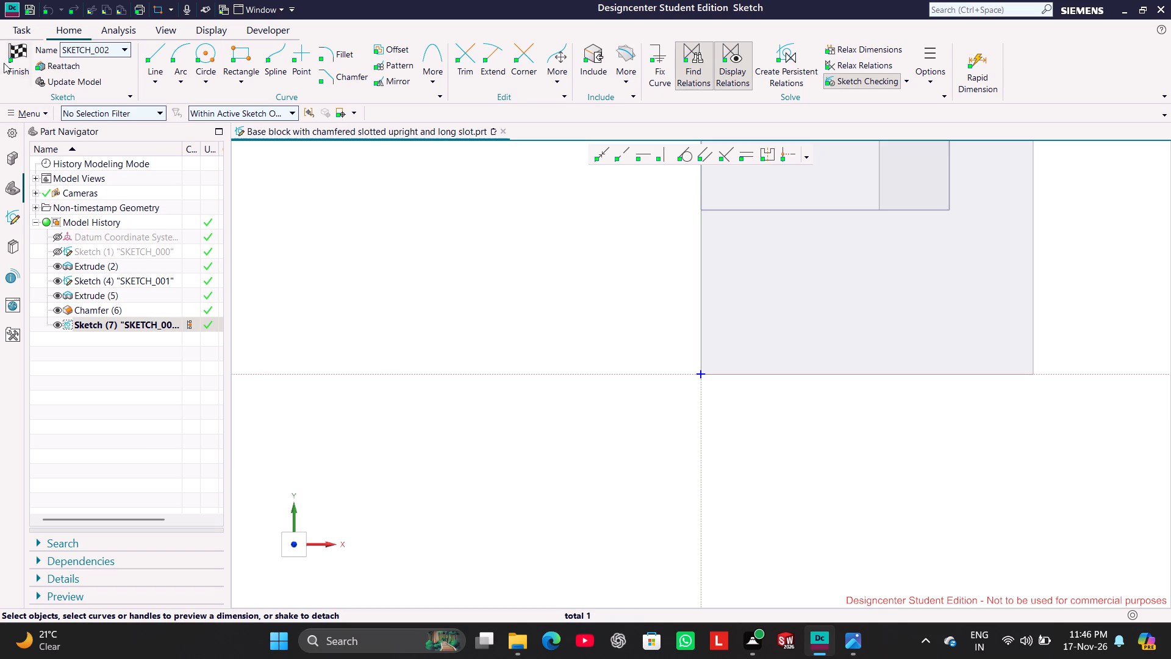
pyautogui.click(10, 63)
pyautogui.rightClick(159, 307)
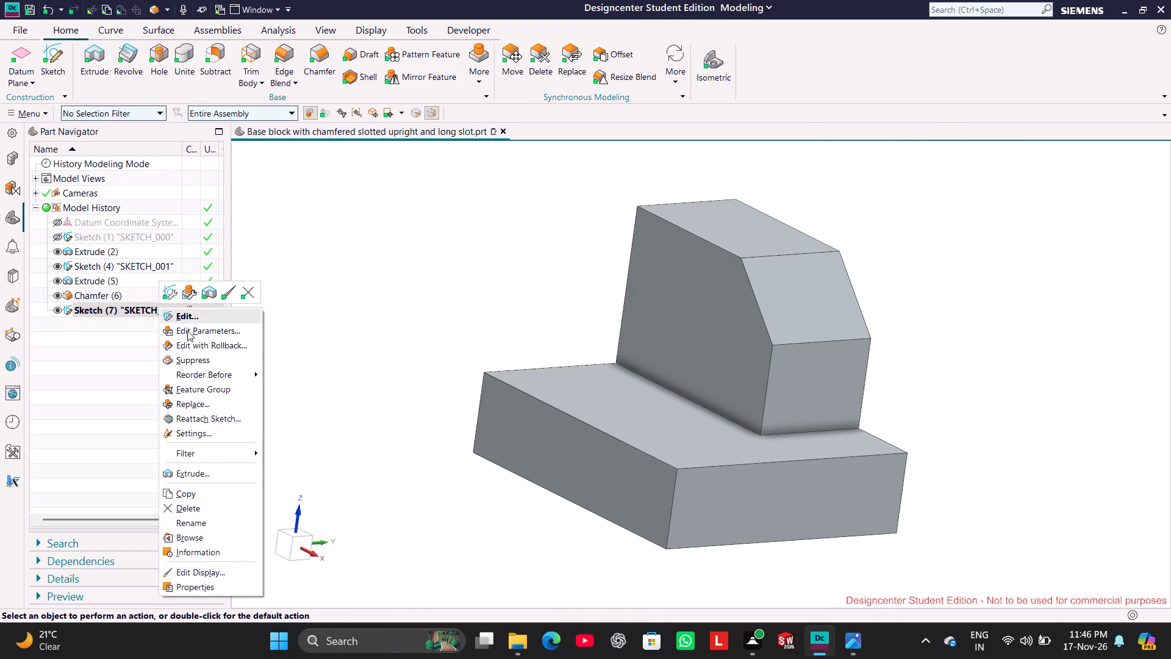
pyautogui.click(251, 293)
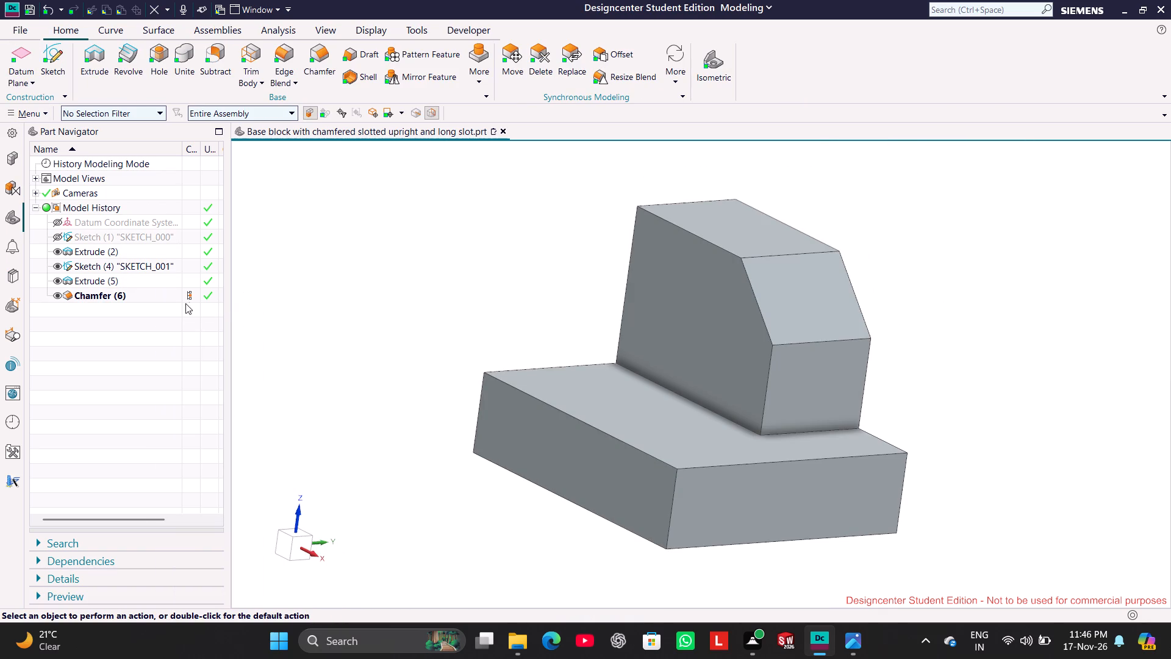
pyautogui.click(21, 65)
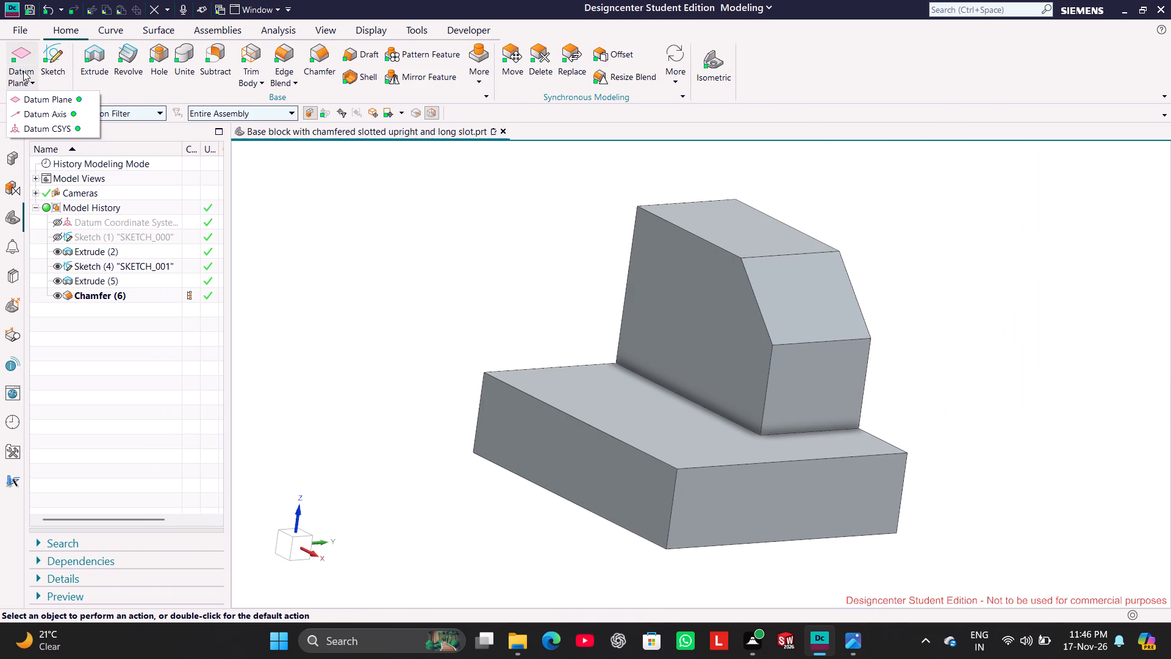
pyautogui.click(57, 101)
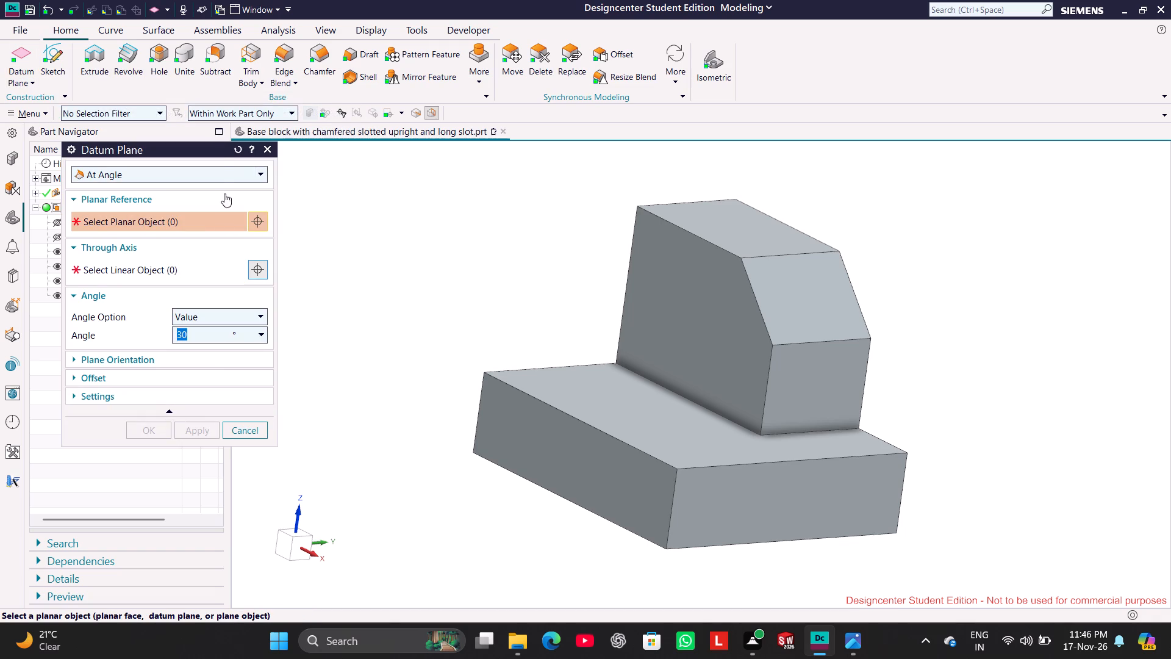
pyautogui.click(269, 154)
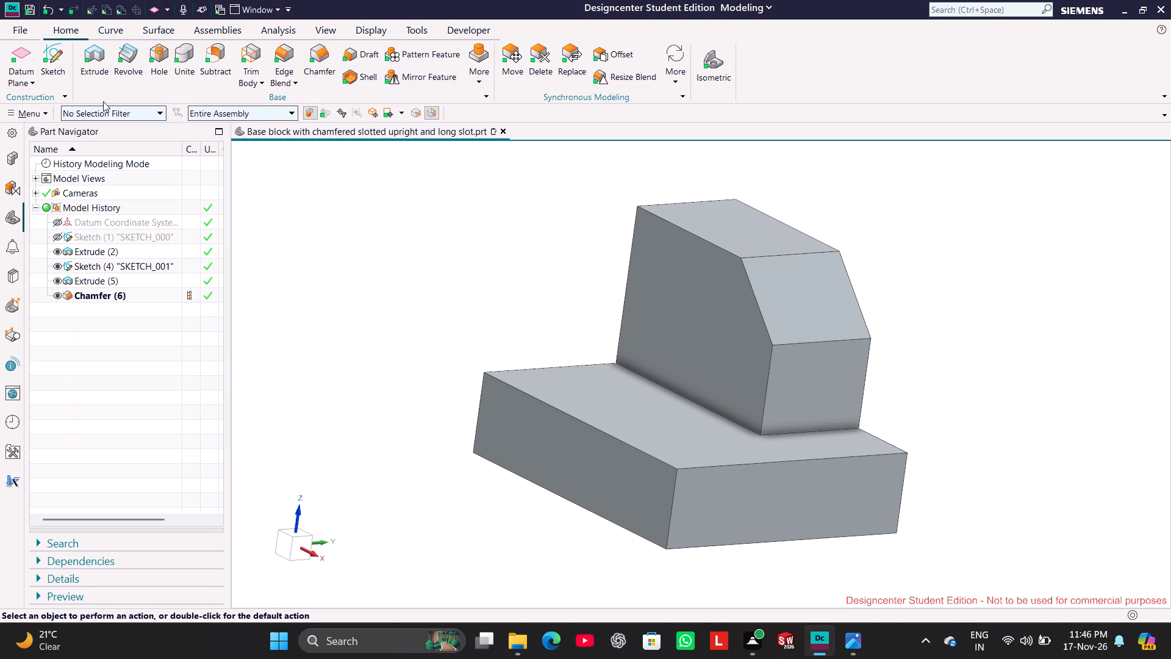
# Create a new sketch on the Right principal plane.
pyautogui.click(45, 54)
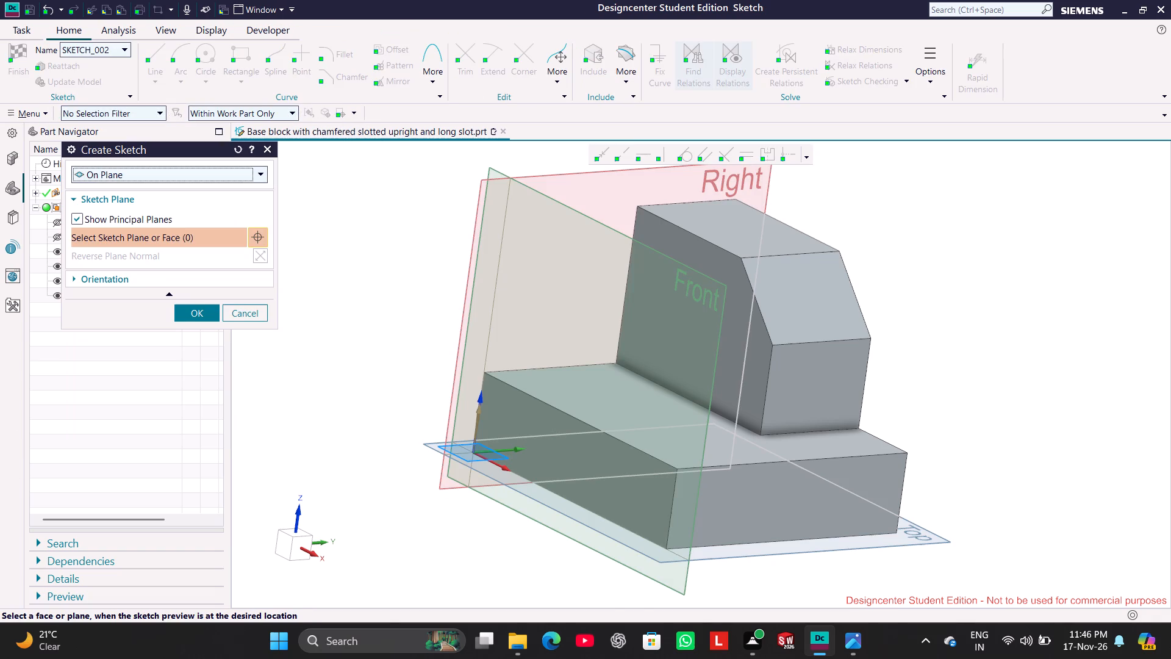
pyautogui.click(556, 173)
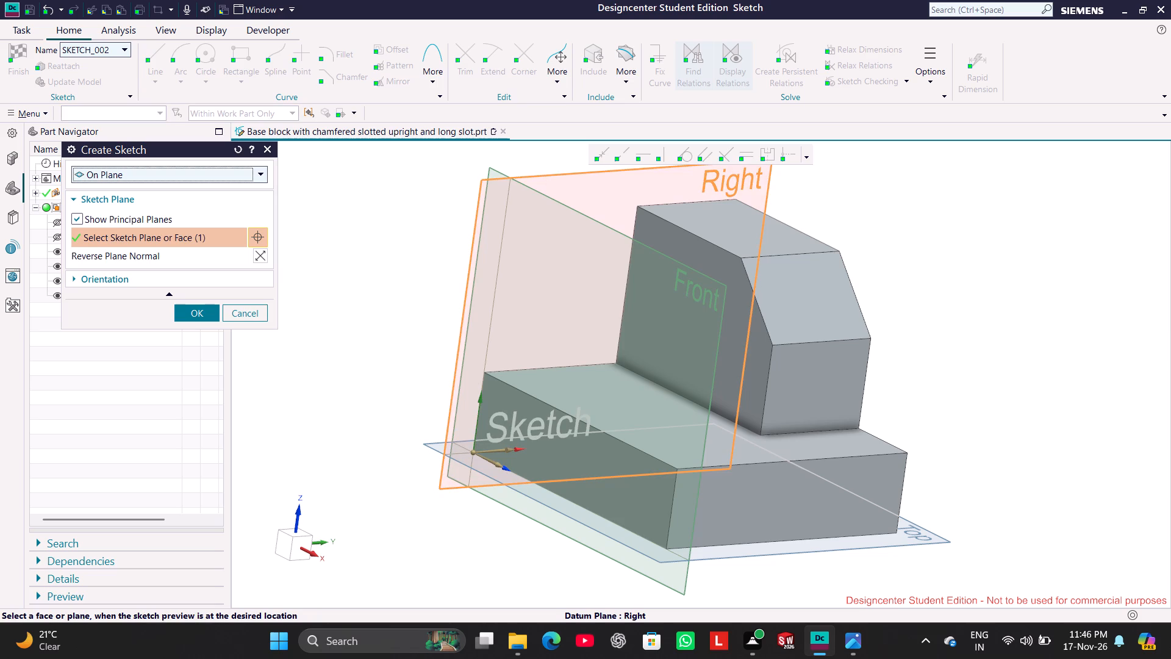
pyautogui.click(202, 317)
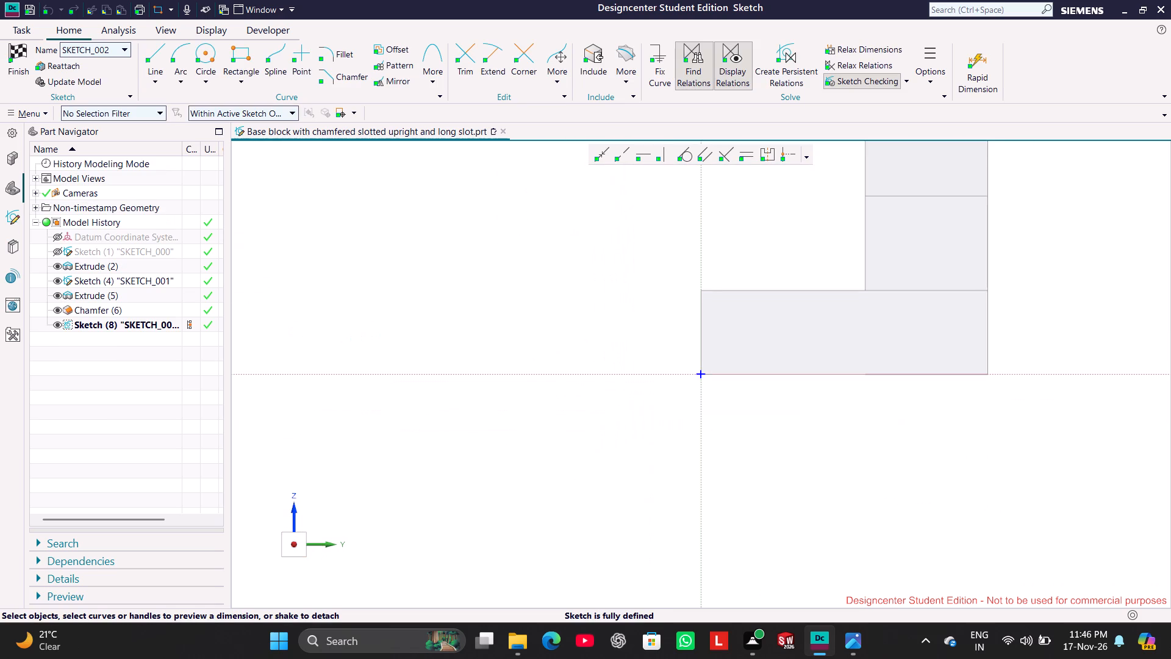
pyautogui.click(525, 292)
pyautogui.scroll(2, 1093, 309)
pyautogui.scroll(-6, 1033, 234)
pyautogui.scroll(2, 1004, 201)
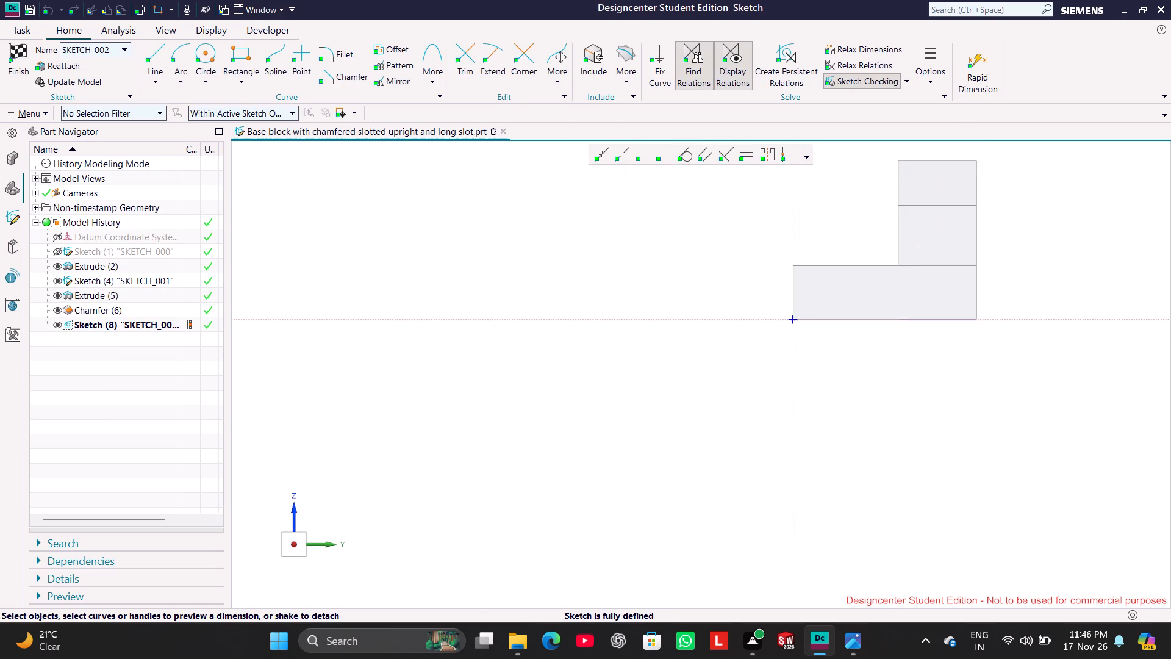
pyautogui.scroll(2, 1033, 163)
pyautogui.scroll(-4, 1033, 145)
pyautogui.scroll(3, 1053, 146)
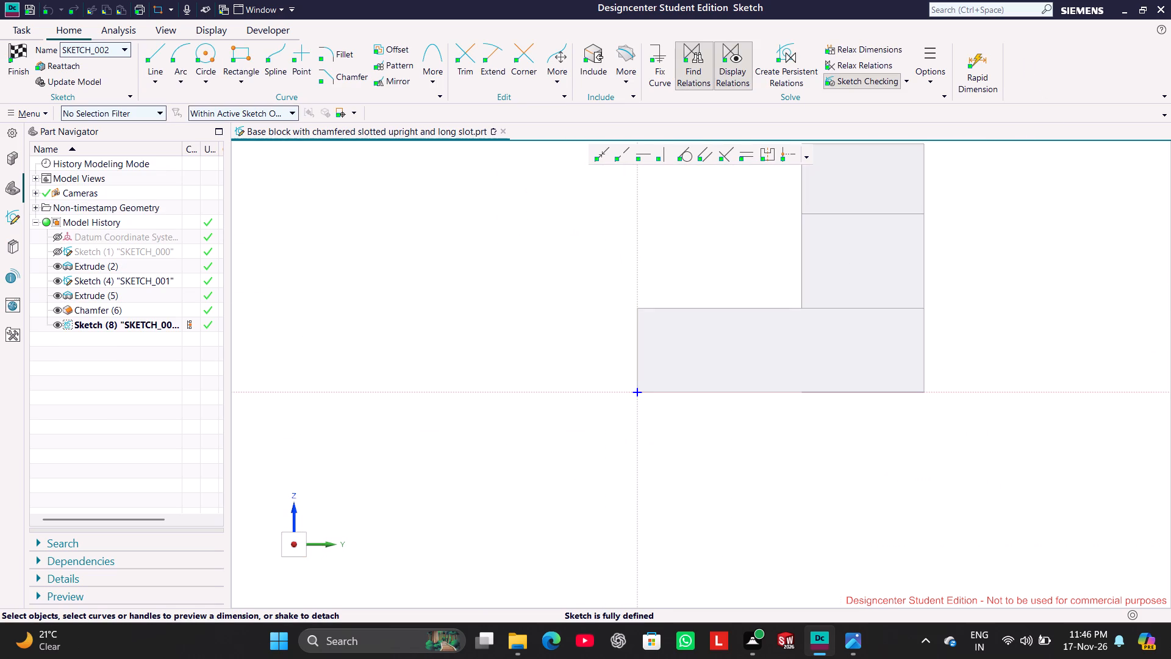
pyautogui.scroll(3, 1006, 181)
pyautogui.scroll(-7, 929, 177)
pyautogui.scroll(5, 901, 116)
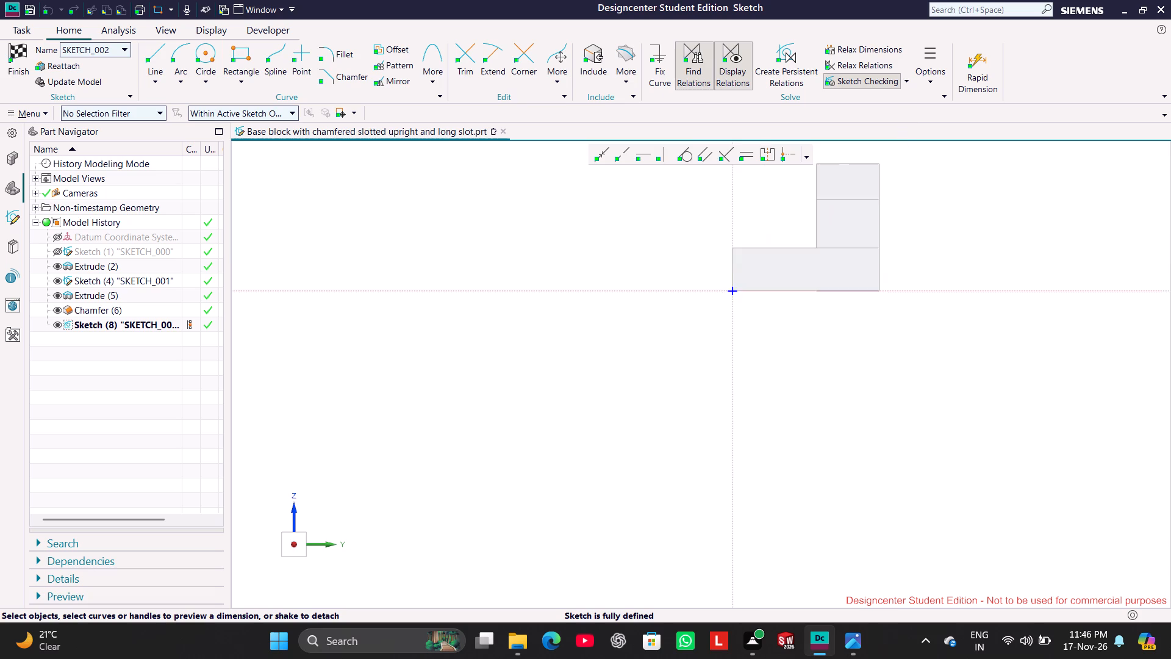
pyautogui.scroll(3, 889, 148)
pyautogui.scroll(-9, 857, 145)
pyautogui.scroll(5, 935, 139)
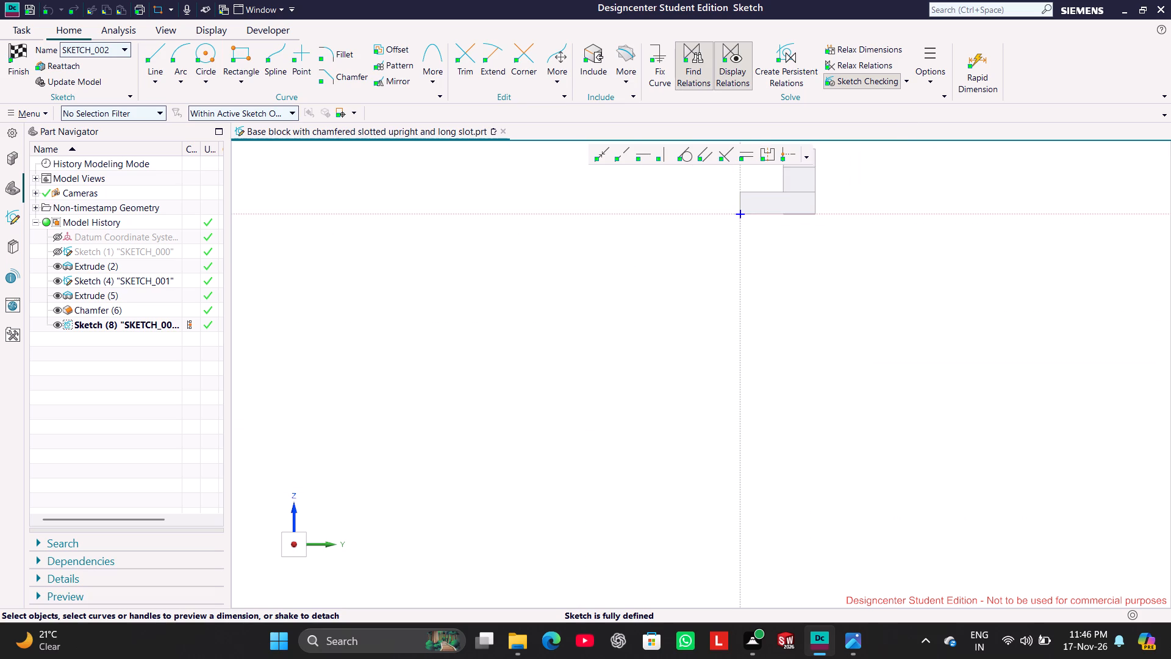
# Switch to Photos to check the upright slot's dimensions on the reference drawing, and return to the sketch.
pyautogui.scroll(4, 820, 172)
pyautogui.scroll(-8, 834, 176)
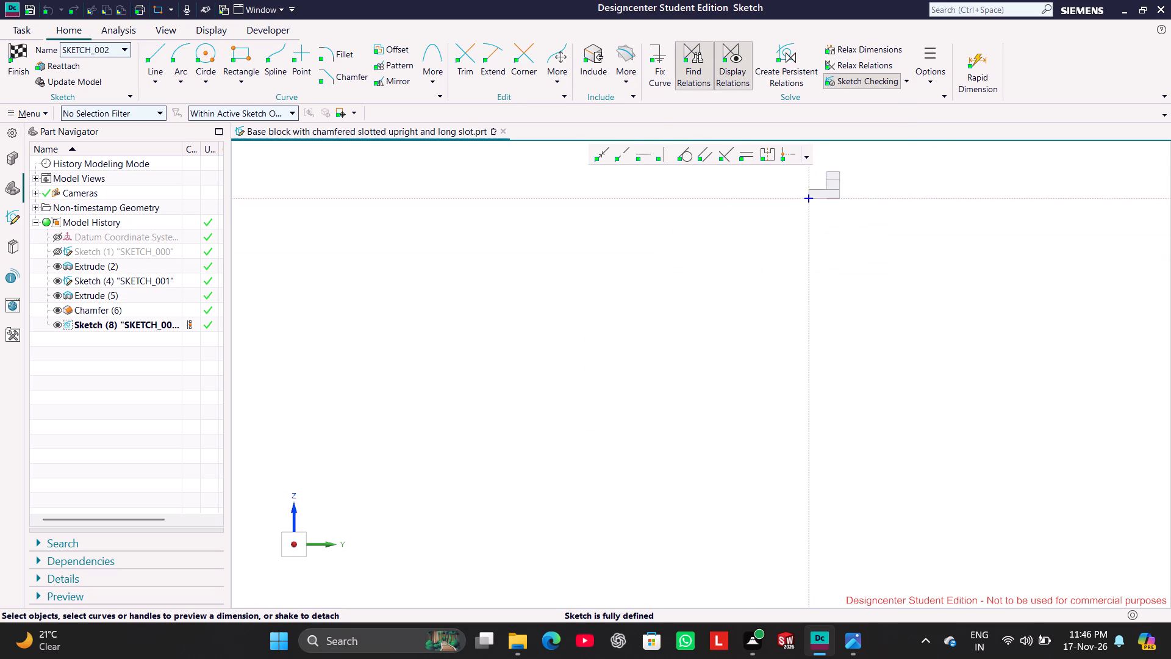
pyautogui.scroll(-12, 850, 186)
pyautogui.scroll(8, 926, 145)
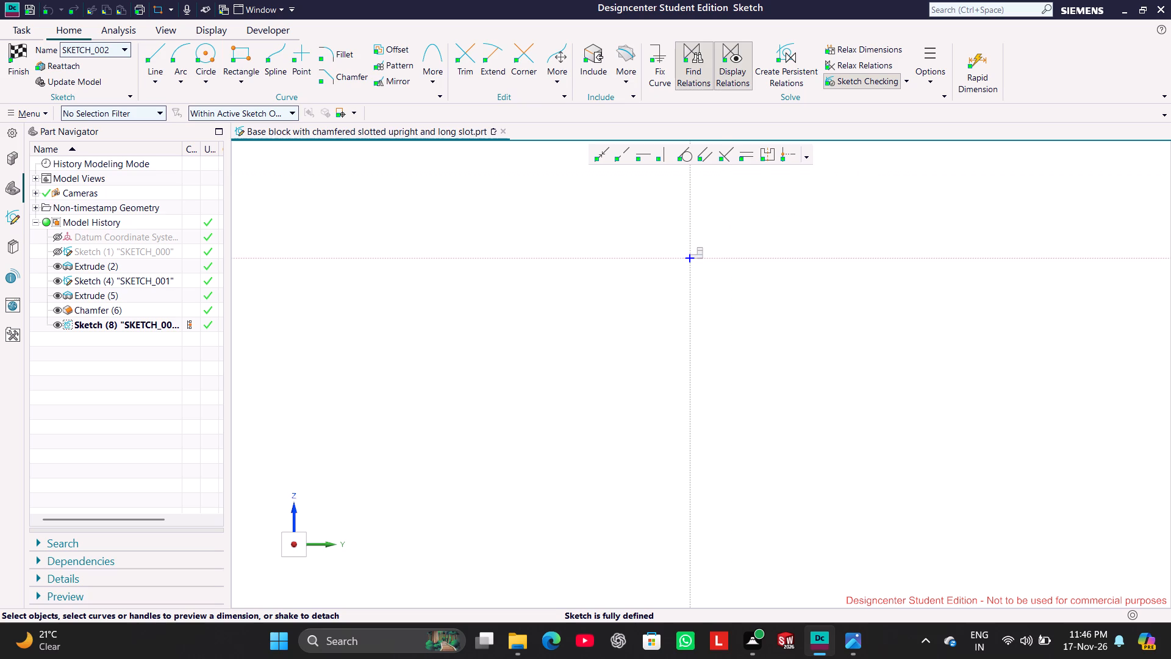
pyautogui.scroll(8, 689, 227)
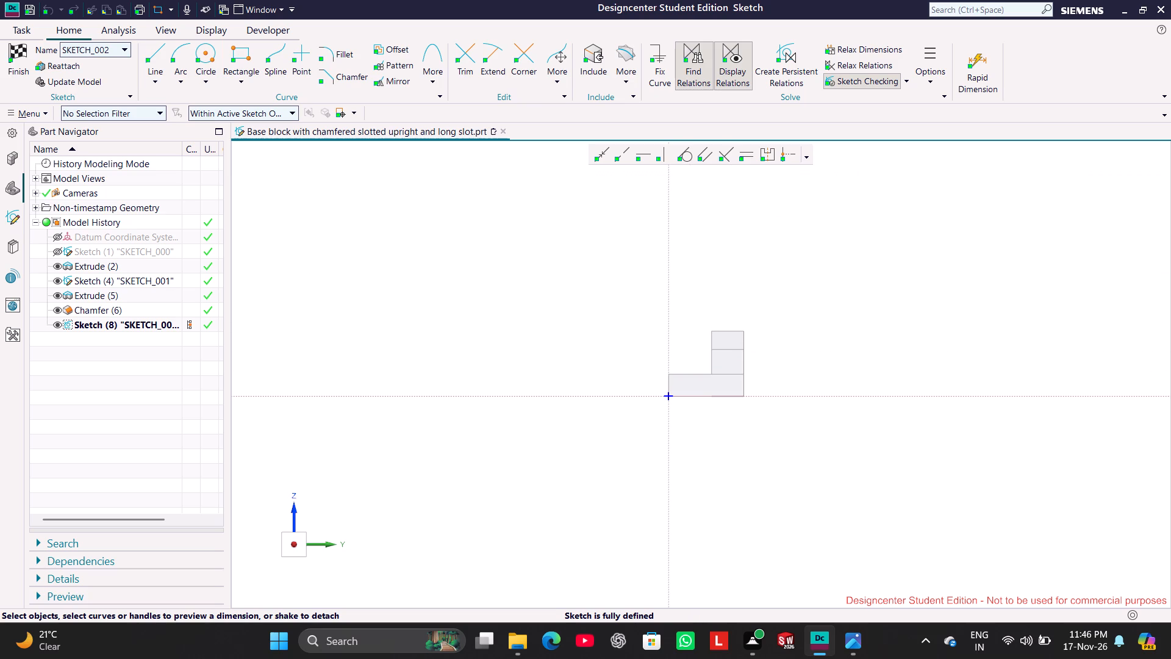
pyautogui.scroll(2, 751, 436)
pyautogui.scroll(2, 709, 207)
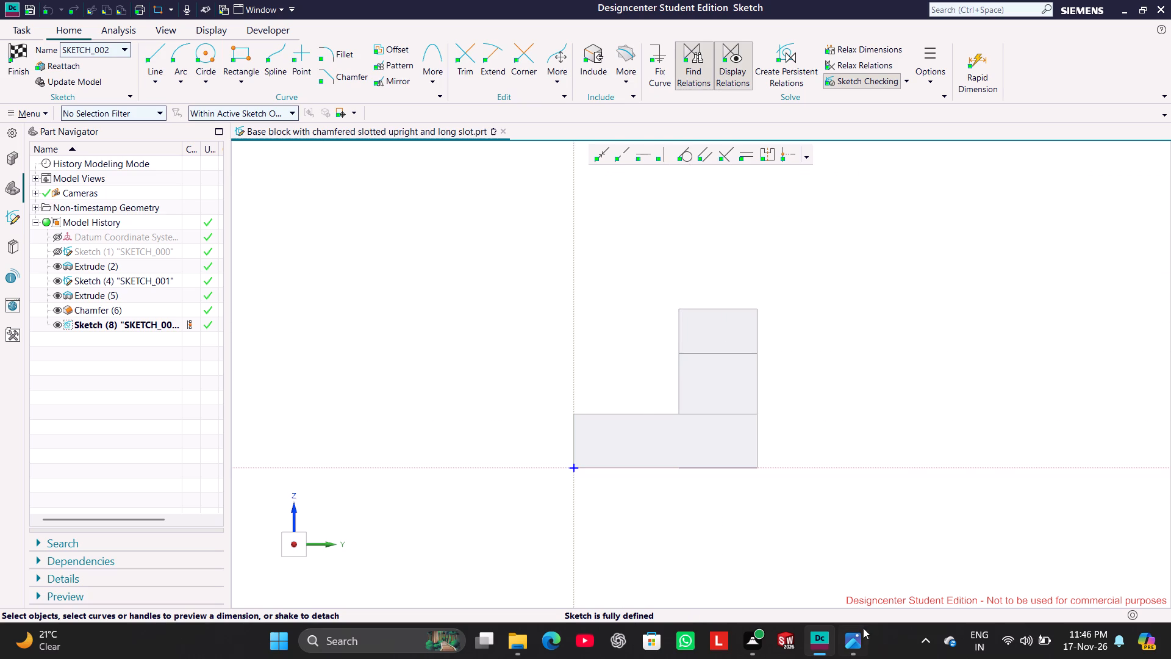
pyautogui.click(861, 635)
pyautogui.click(859, 635)
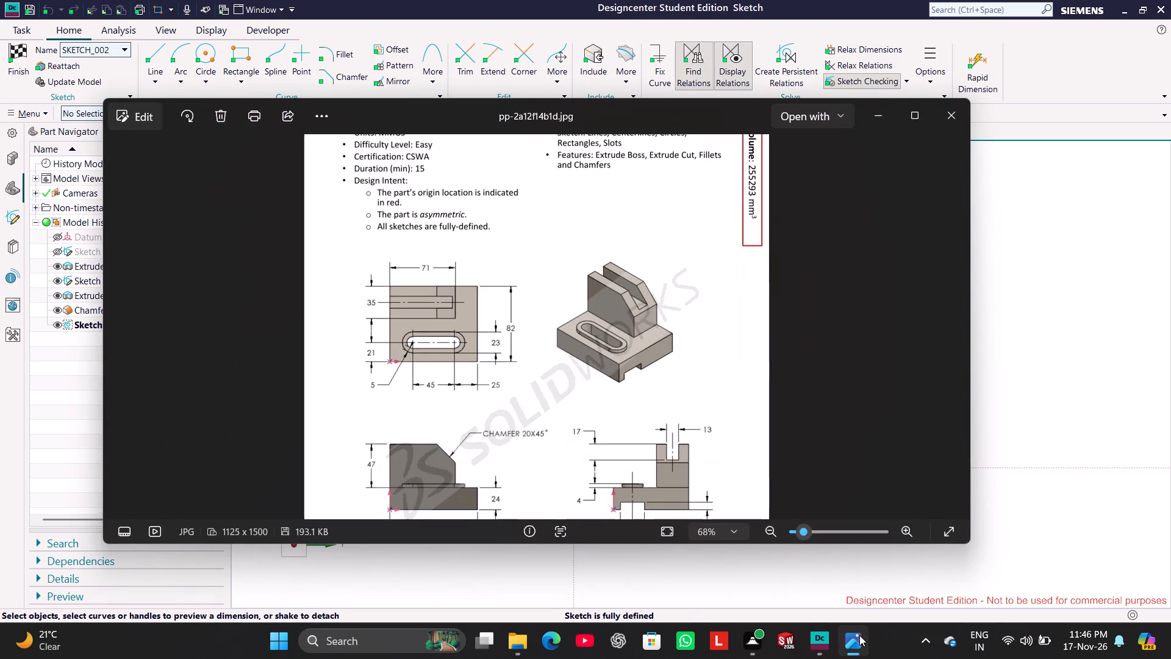
pyautogui.click(859, 635)
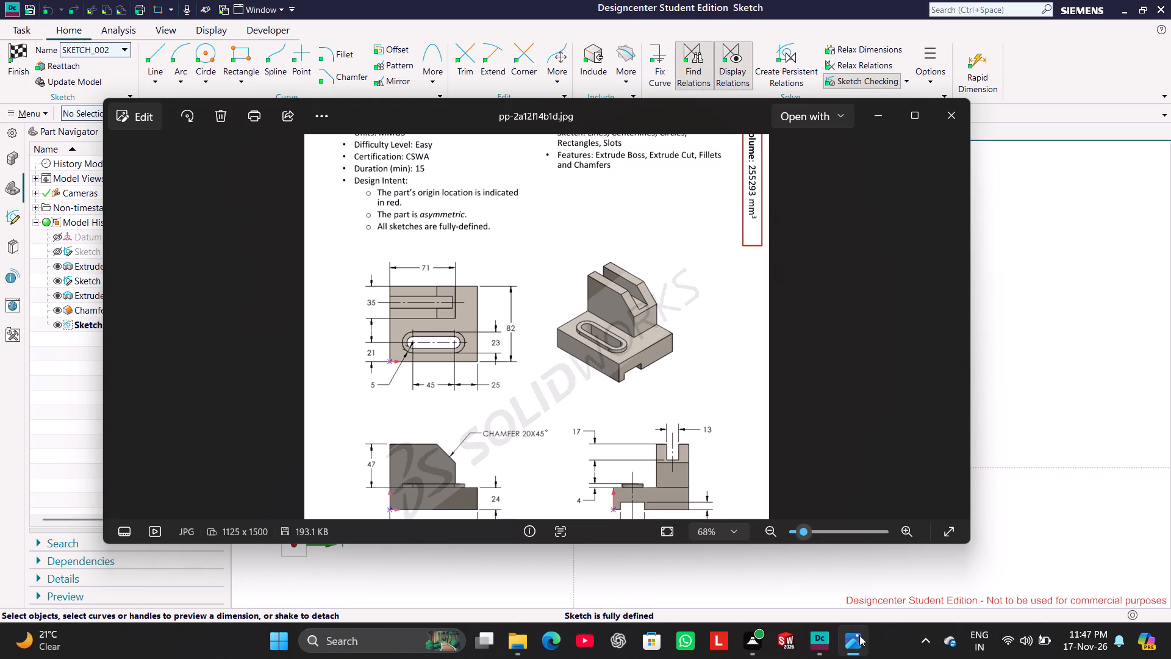
pyautogui.click(859, 635)
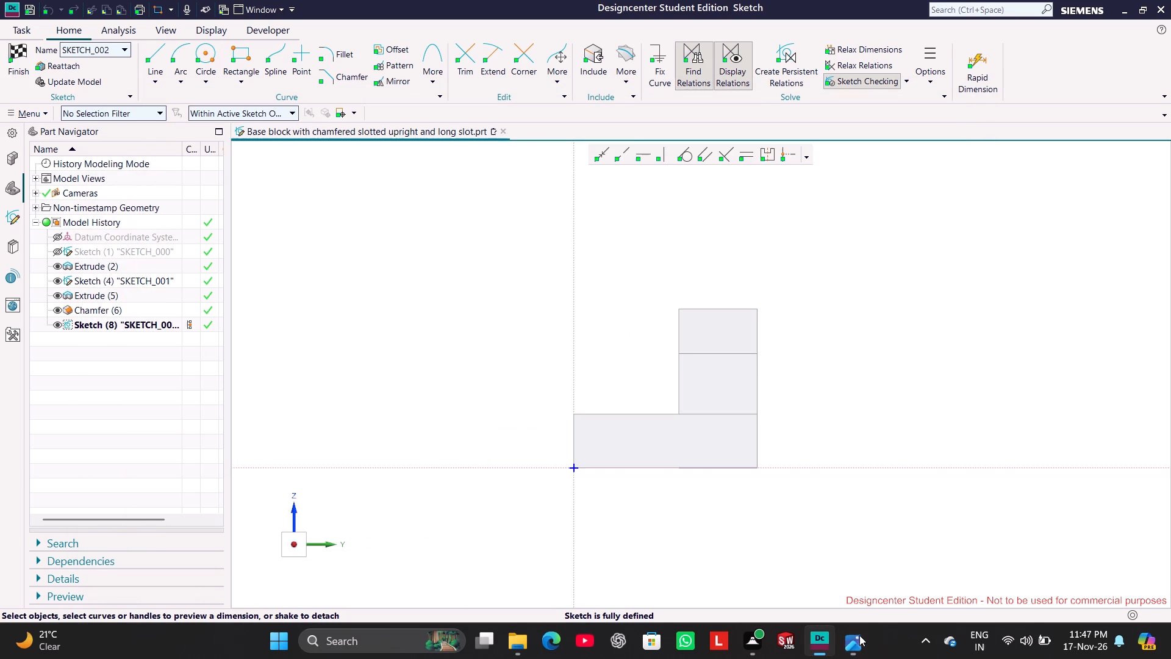
# Sketch a rectangle about 21 mm wide and 25 mm high just above the upright.
pyautogui.click(237, 48)
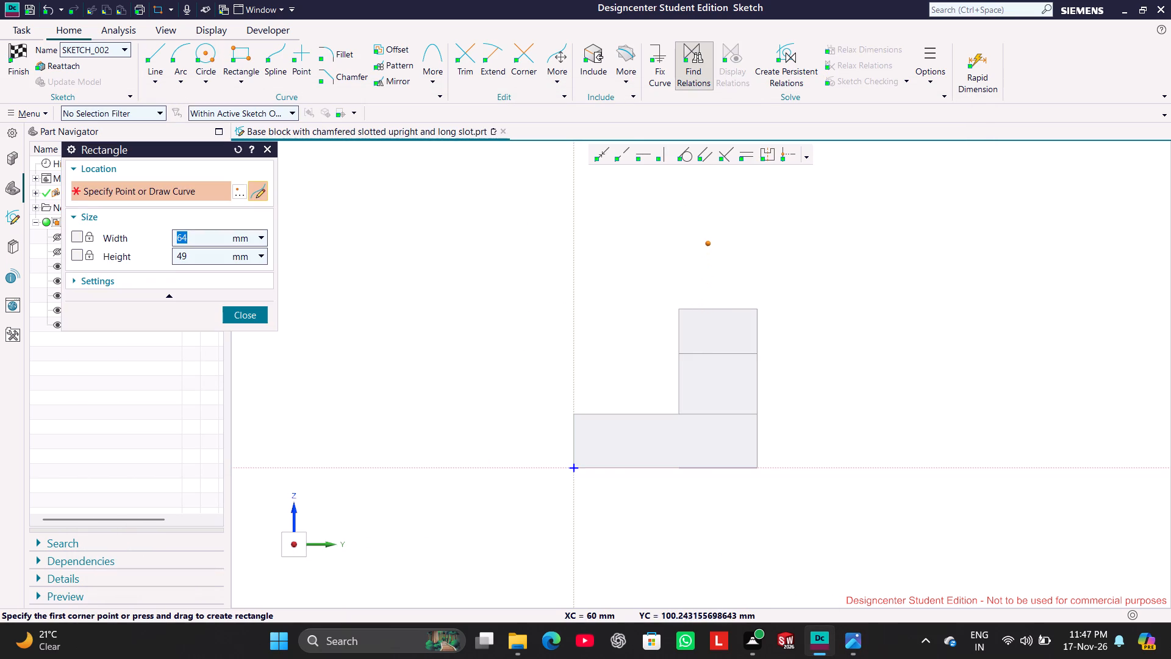
pyautogui.click(700, 219)
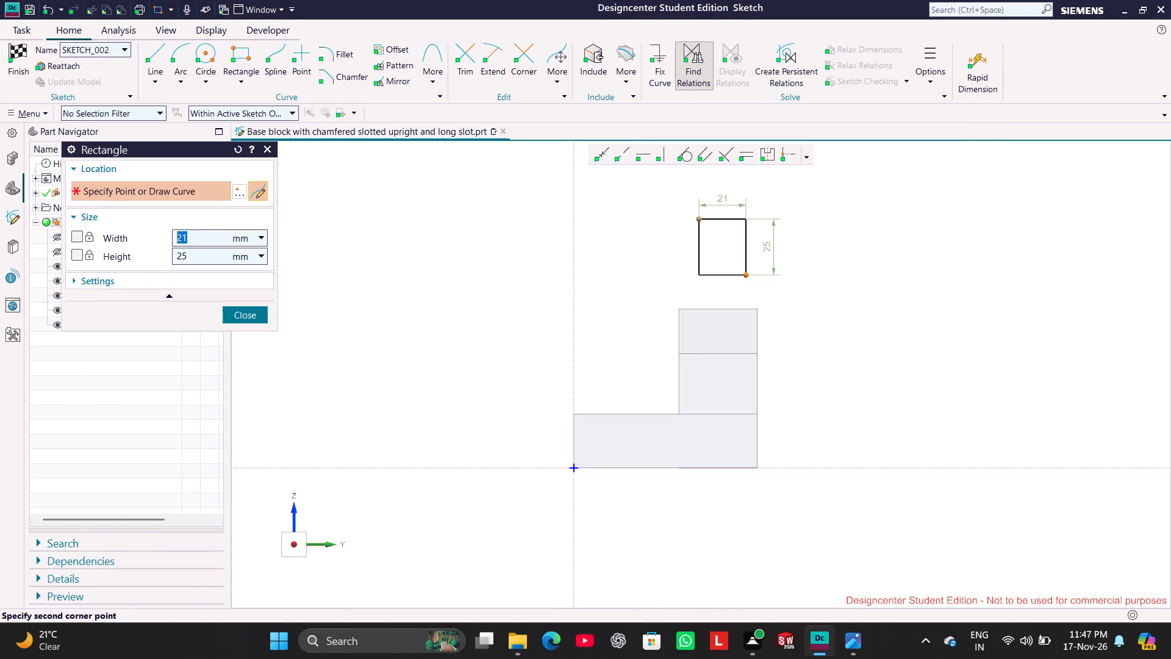
pyautogui.click(745, 276)
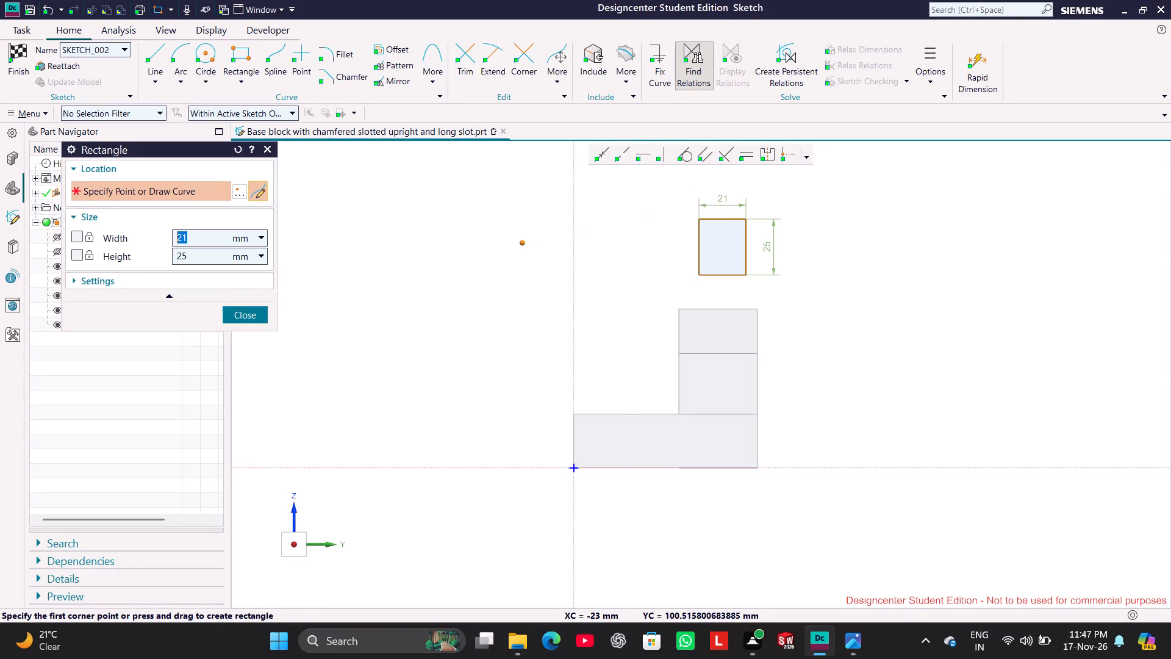
pyautogui.click(251, 317)
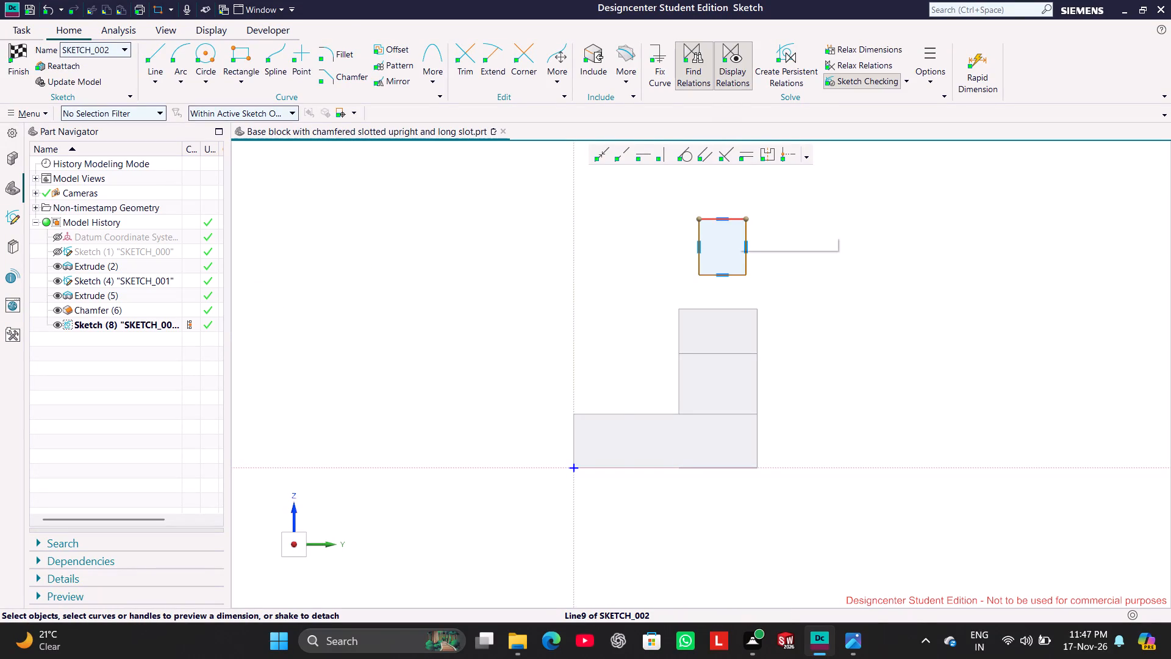
# Set the rectangle's width to 13 mm, scaling the entire sketch with this first dimension.
pyautogui.click(737, 219)
pyautogui.doubleClick(723, 199)
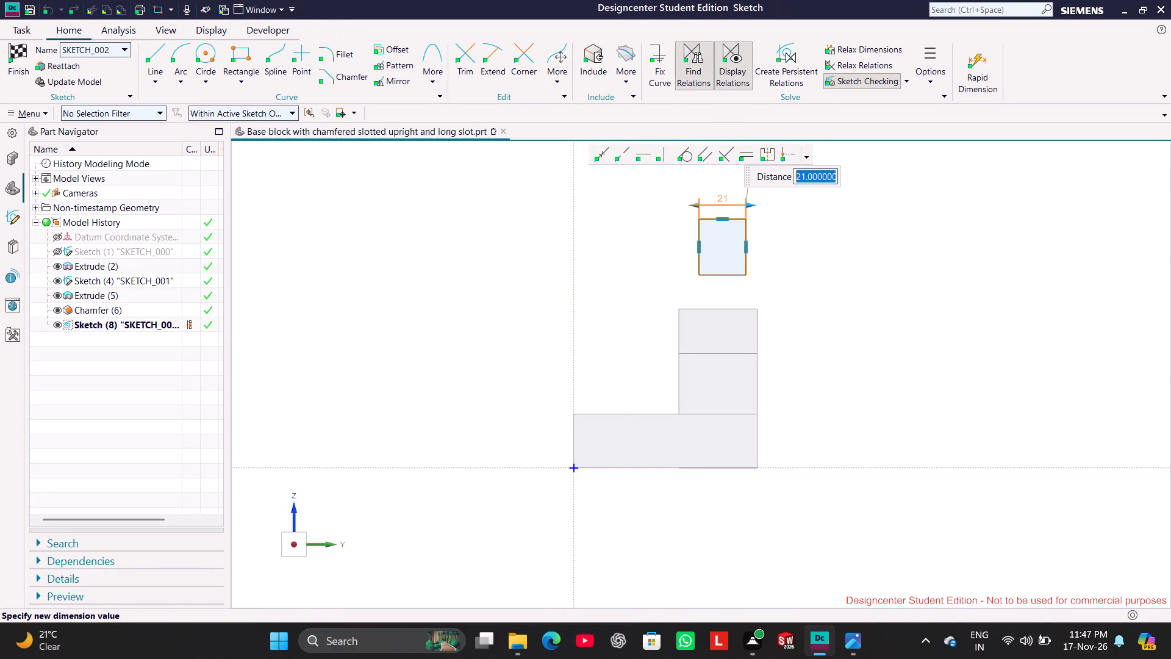
pyautogui.write('13')
pyautogui.press('Return')
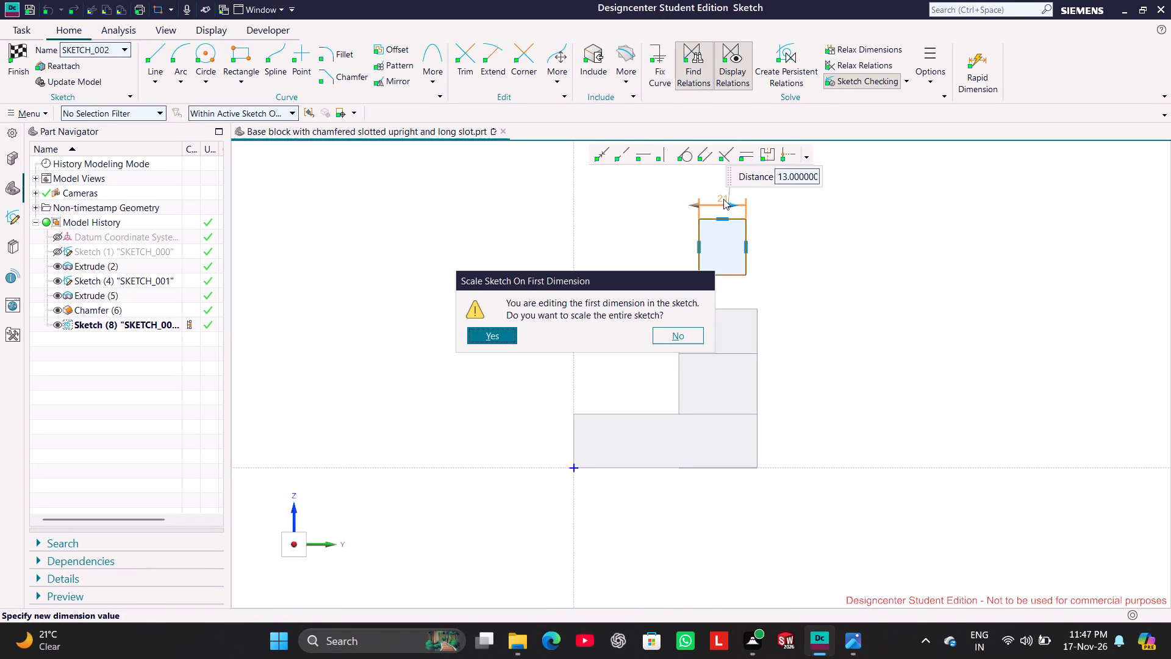
pyautogui.click(482, 338)
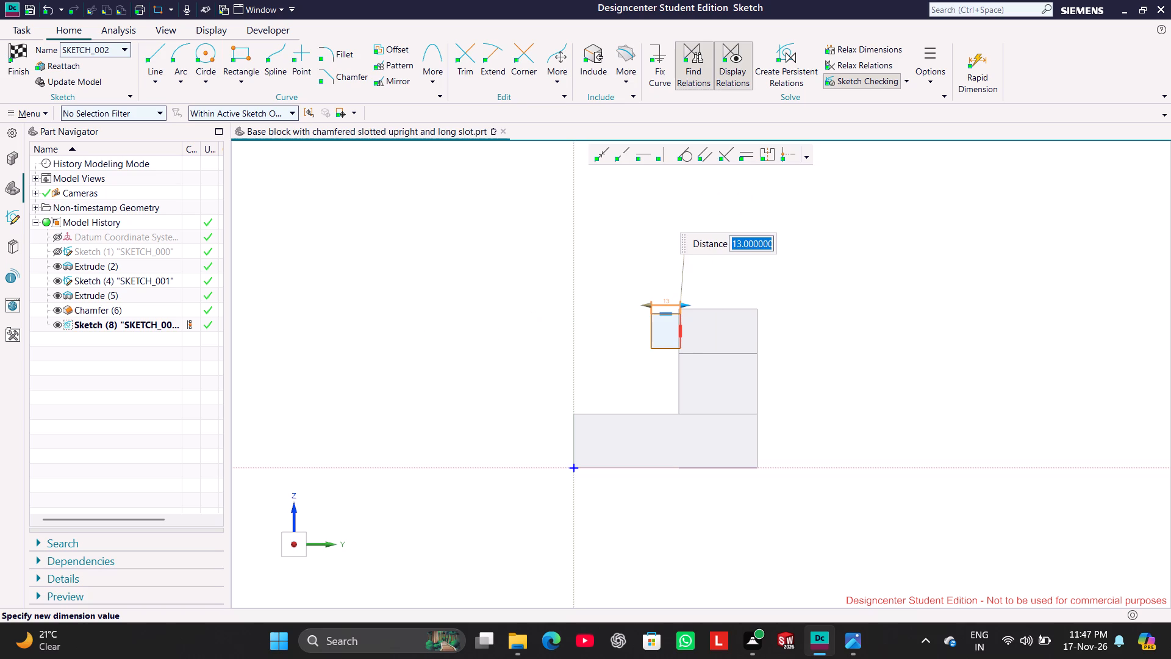
pyautogui.scroll(-3, 691, 336)
pyautogui.scroll(8, 691, 336)
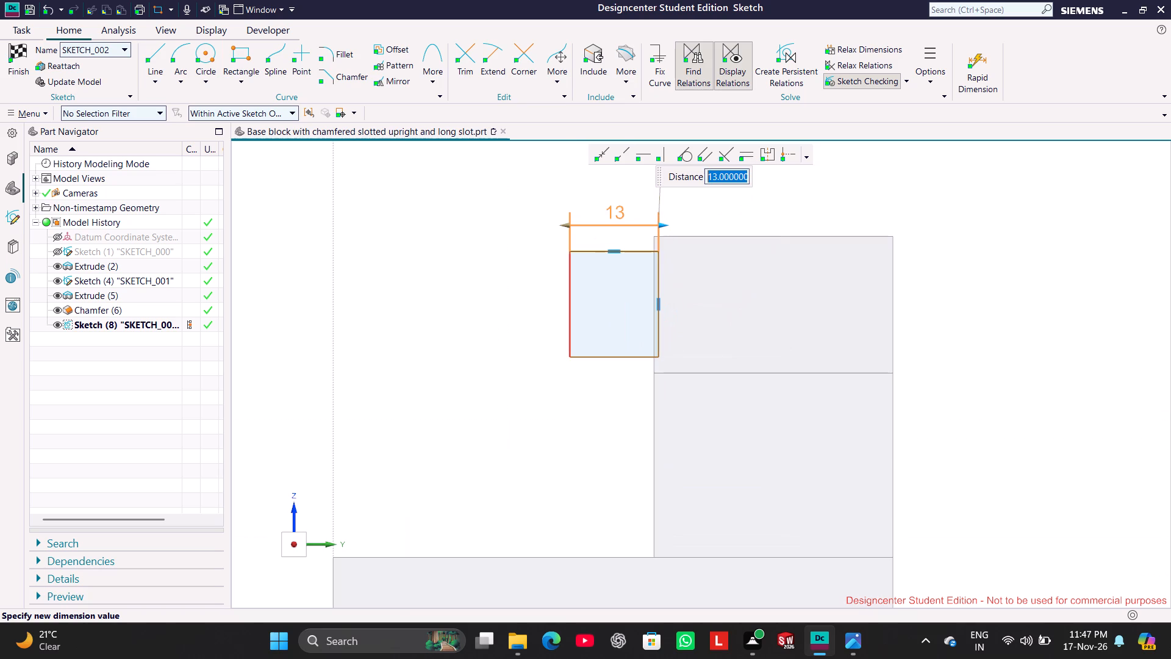
pyautogui.click(480, 336)
# Set the rectangle's height to 17 mm.
pyautogui.click(565, 279)
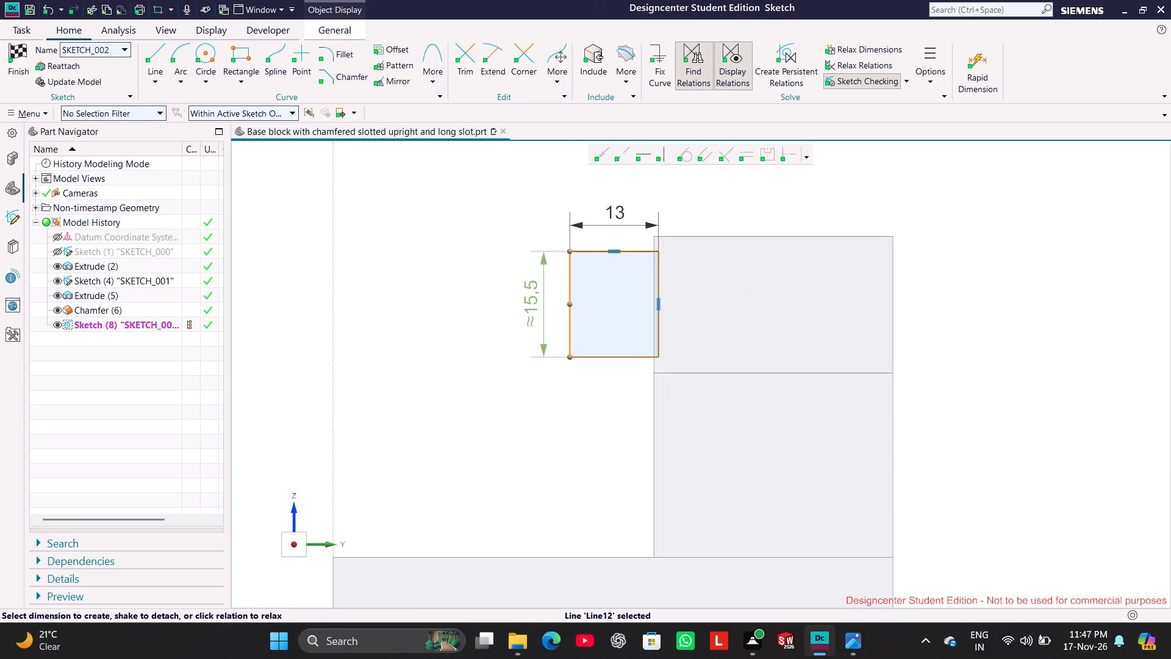
pyautogui.doubleClick(523, 300)
pyautogui.press('1')
pyautogui.press('7')
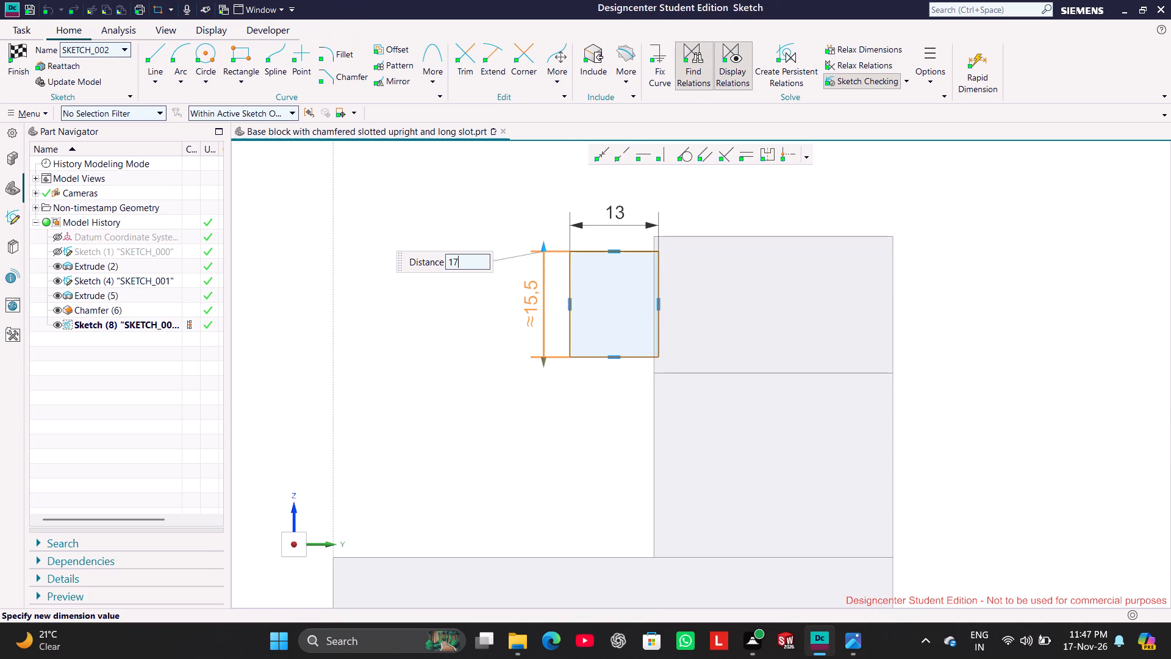
pyautogui.press('Return')
pyautogui.click(479, 393)
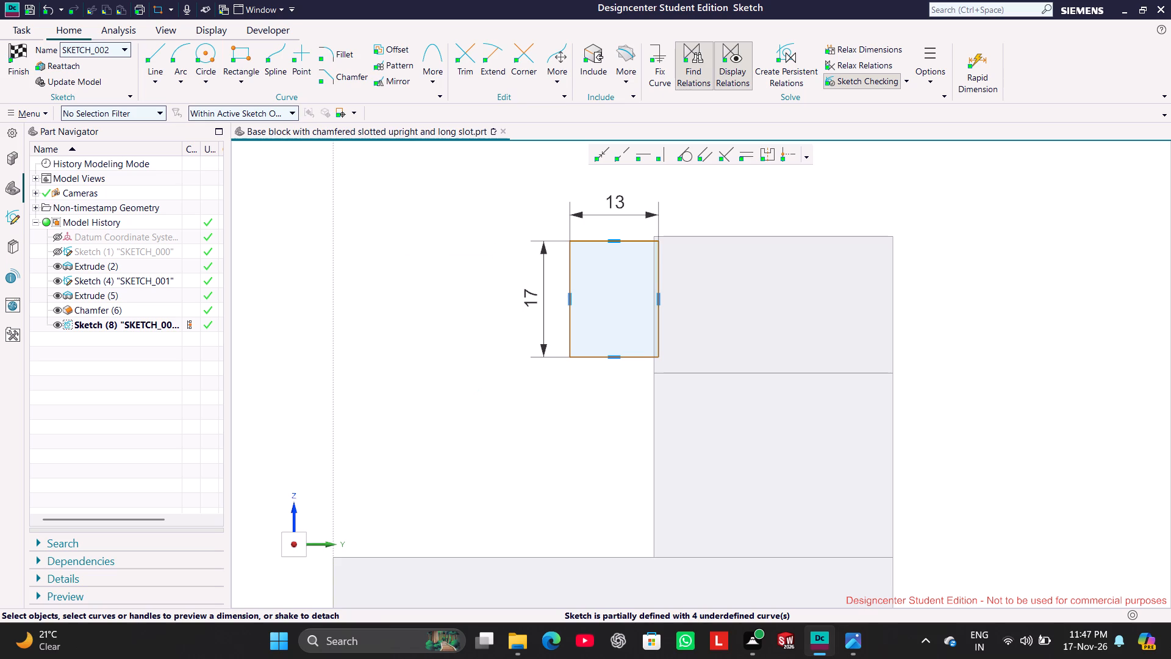
# Check the slot's position on the reference drawing in Photos and include the upright's top edge in the sketch.
pyautogui.click(852, 648)
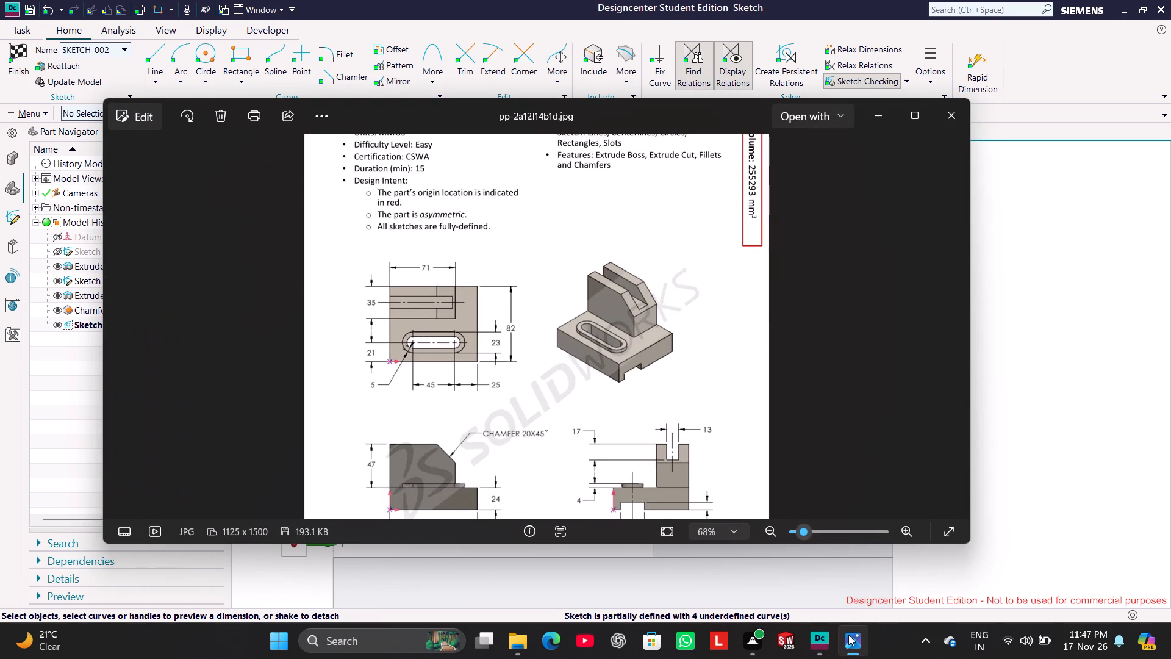
pyautogui.click(848, 635)
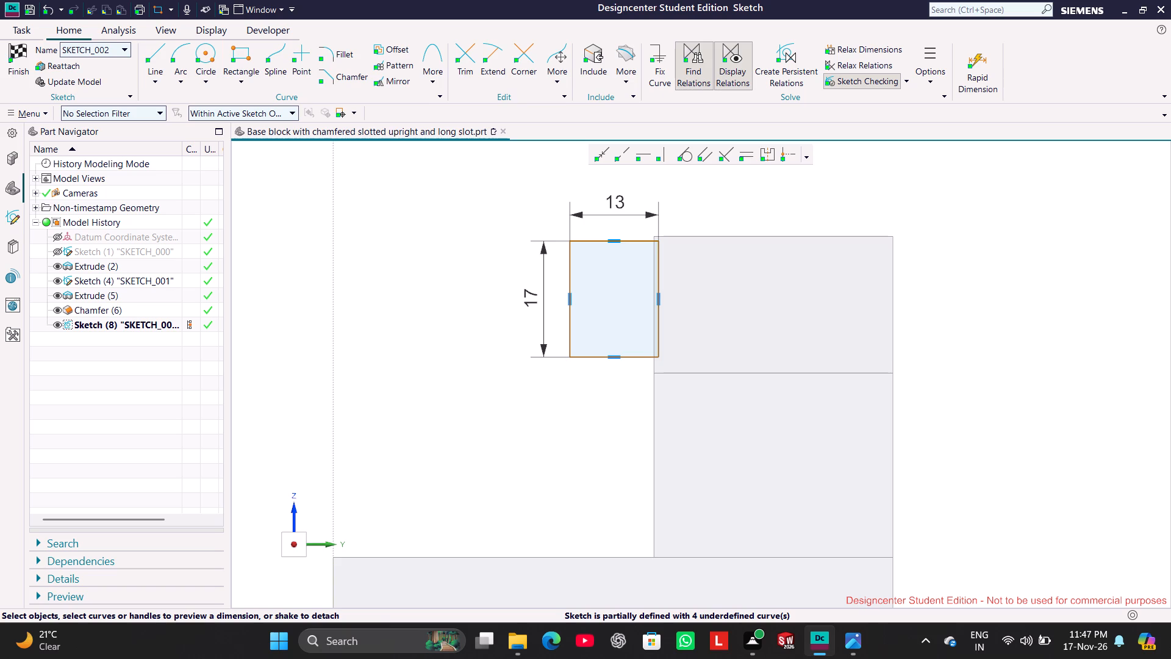
pyautogui.click(598, 56)
pyautogui.click(762, 237)
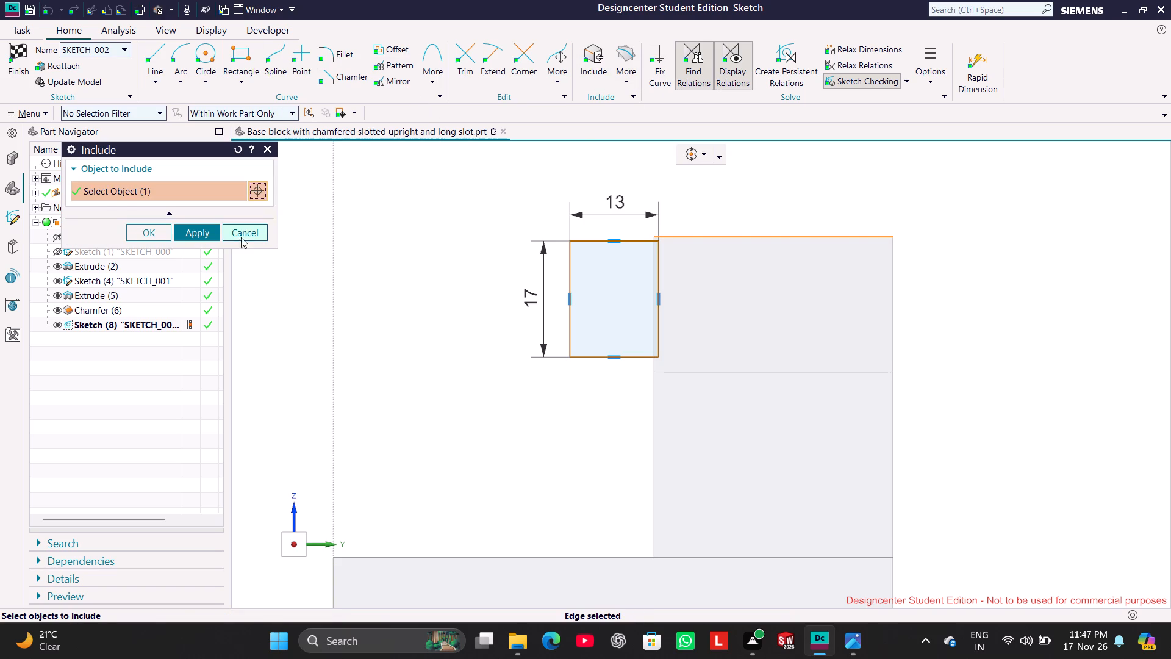
pyautogui.click(207, 238)
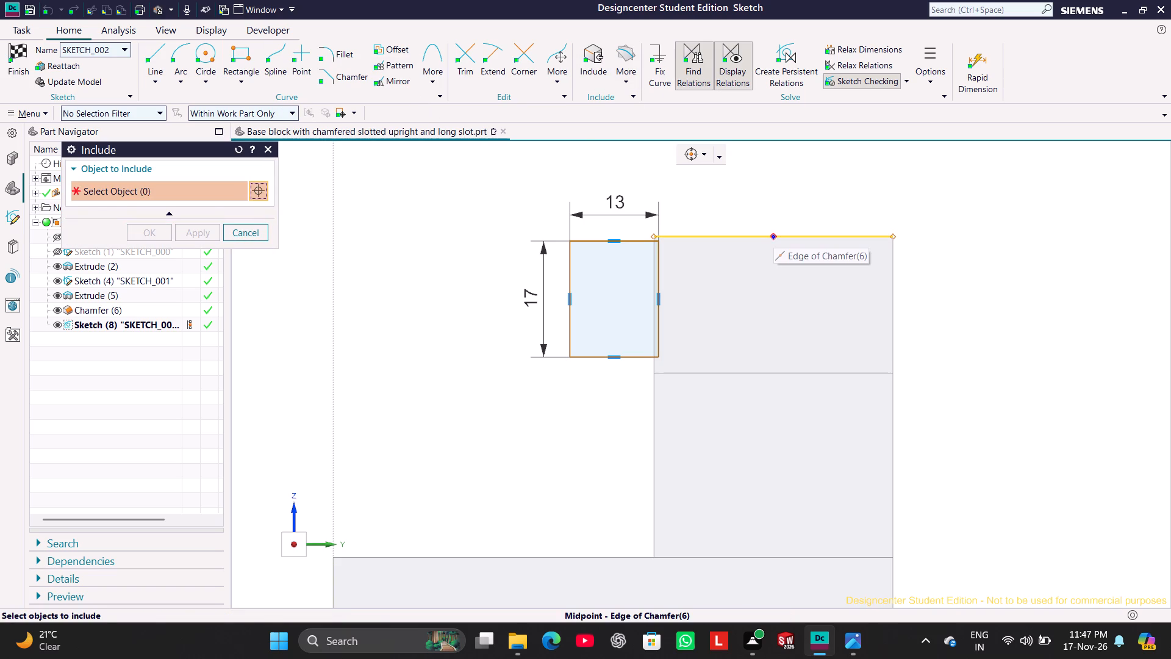
pyautogui.click(772, 237)
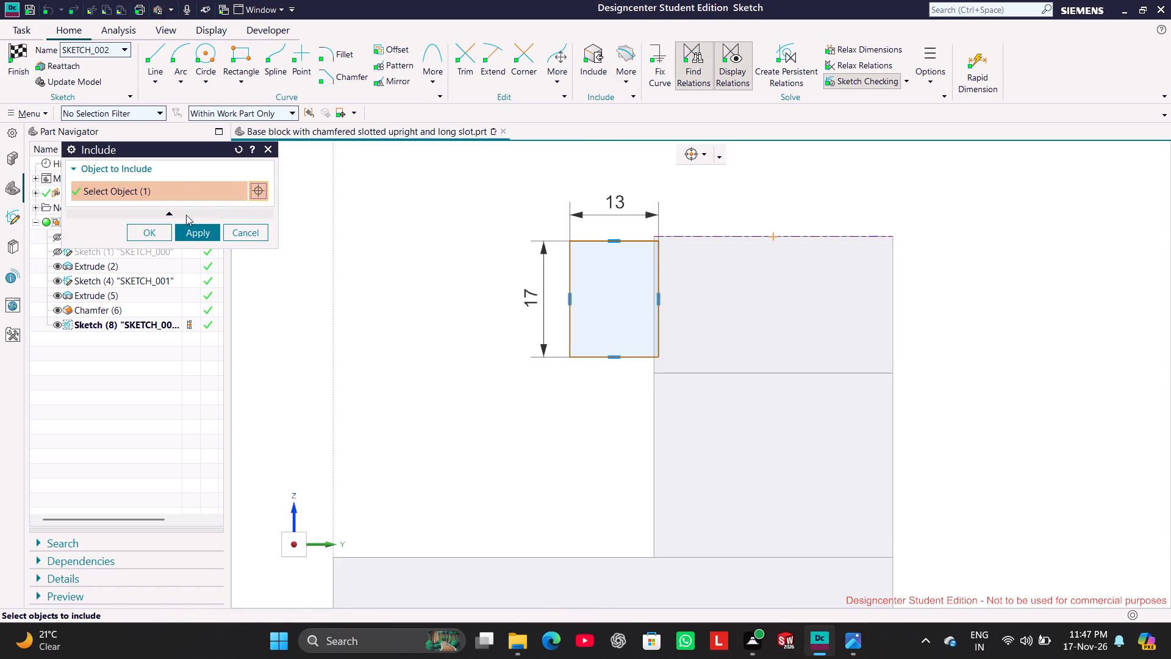
pyautogui.click(246, 232)
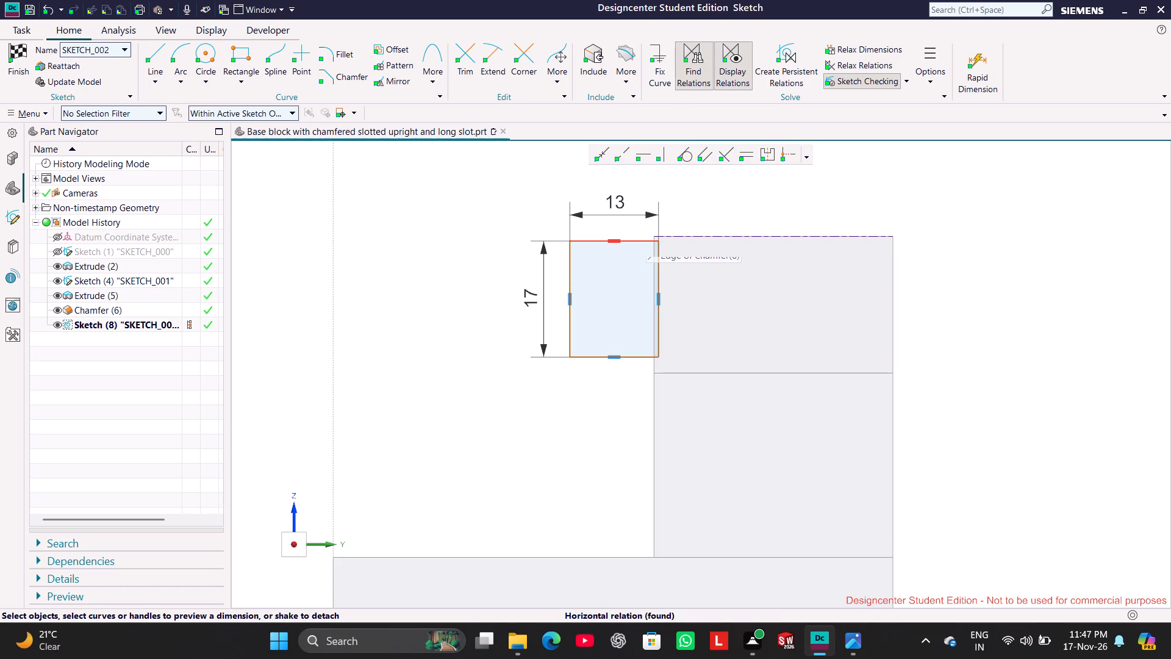
# Enable Relax Dimensions for the sketch.
pyautogui.click(803, 162)
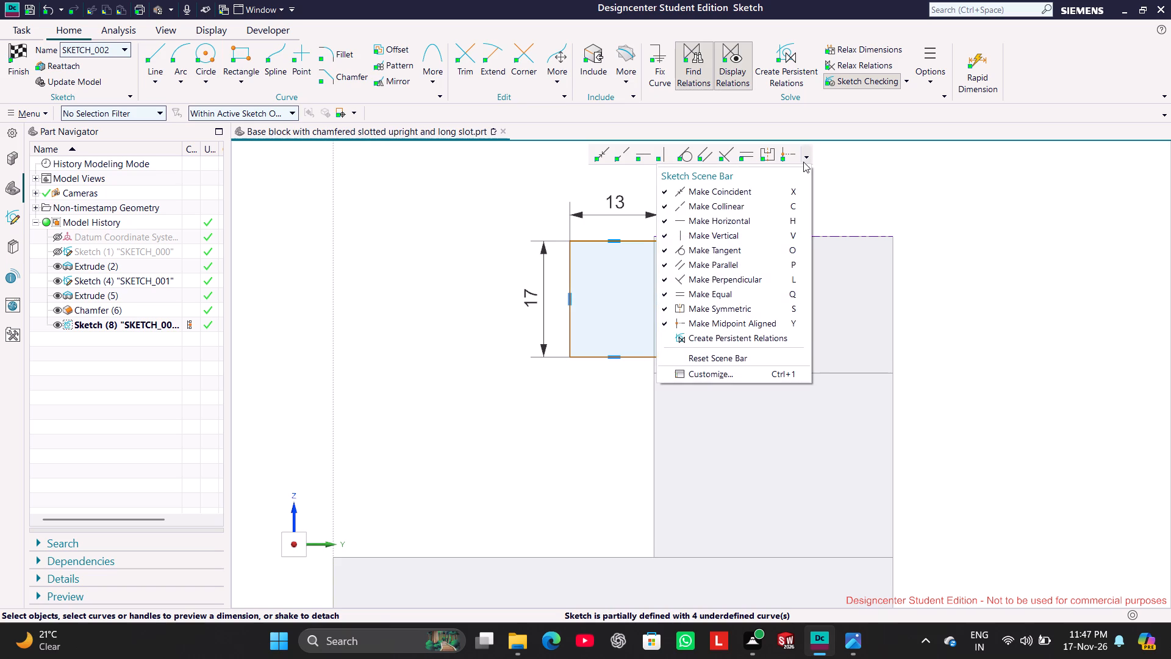
pyautogui.click(933, 164)
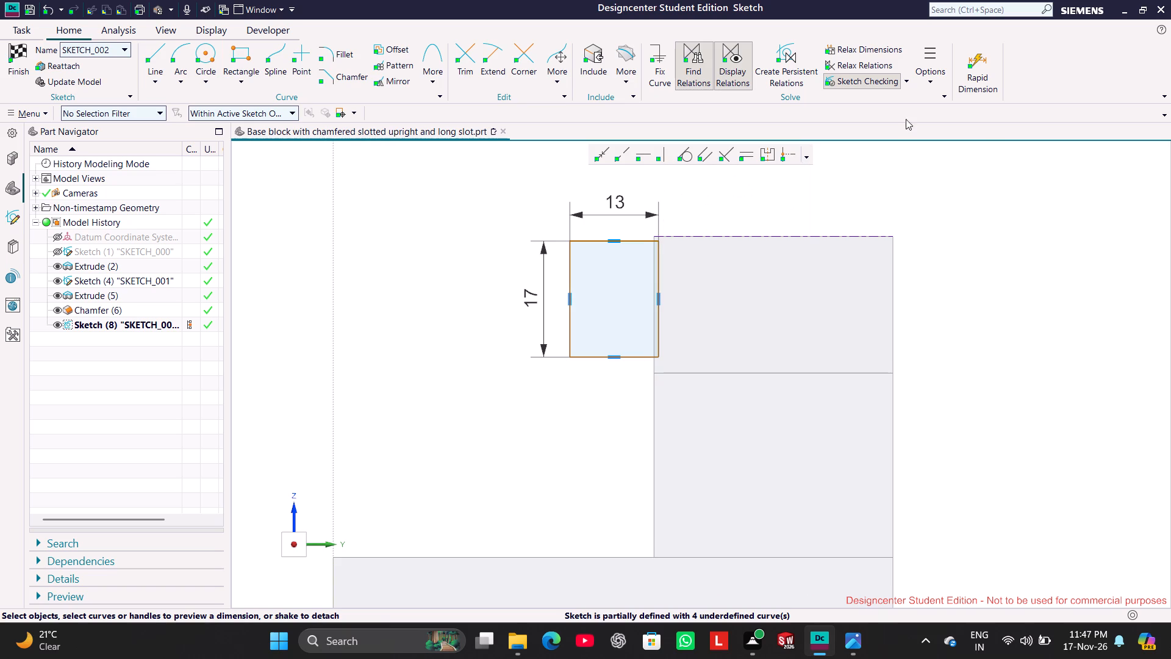
pyautogui.click(891, 51)
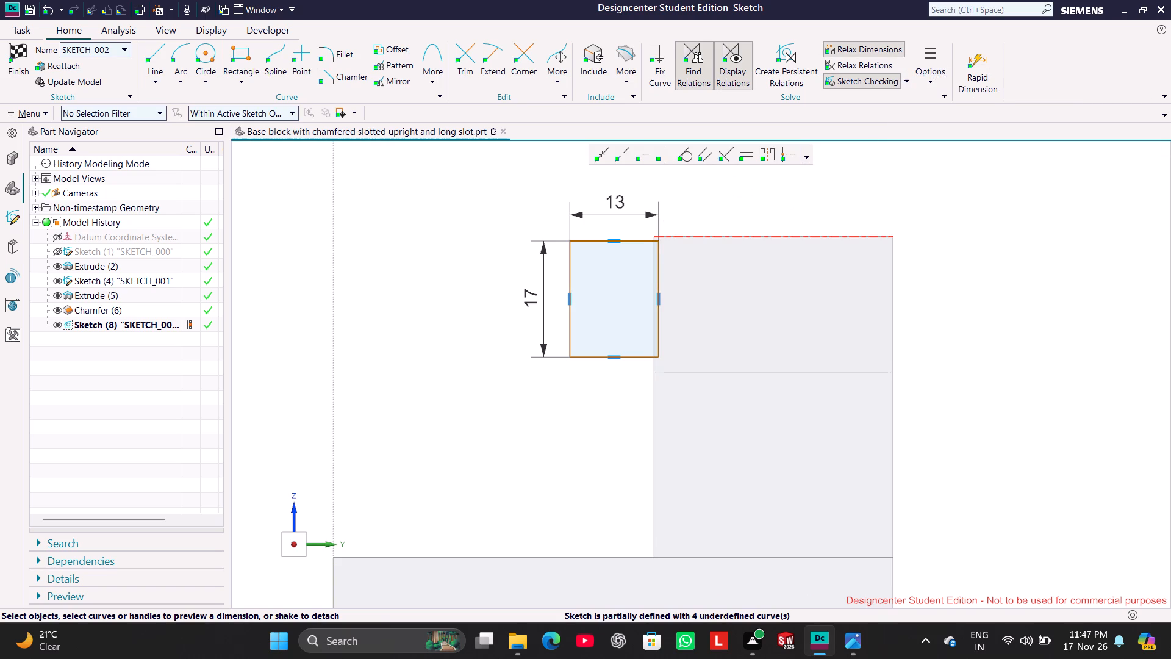
pyautogui.click(941, 85)
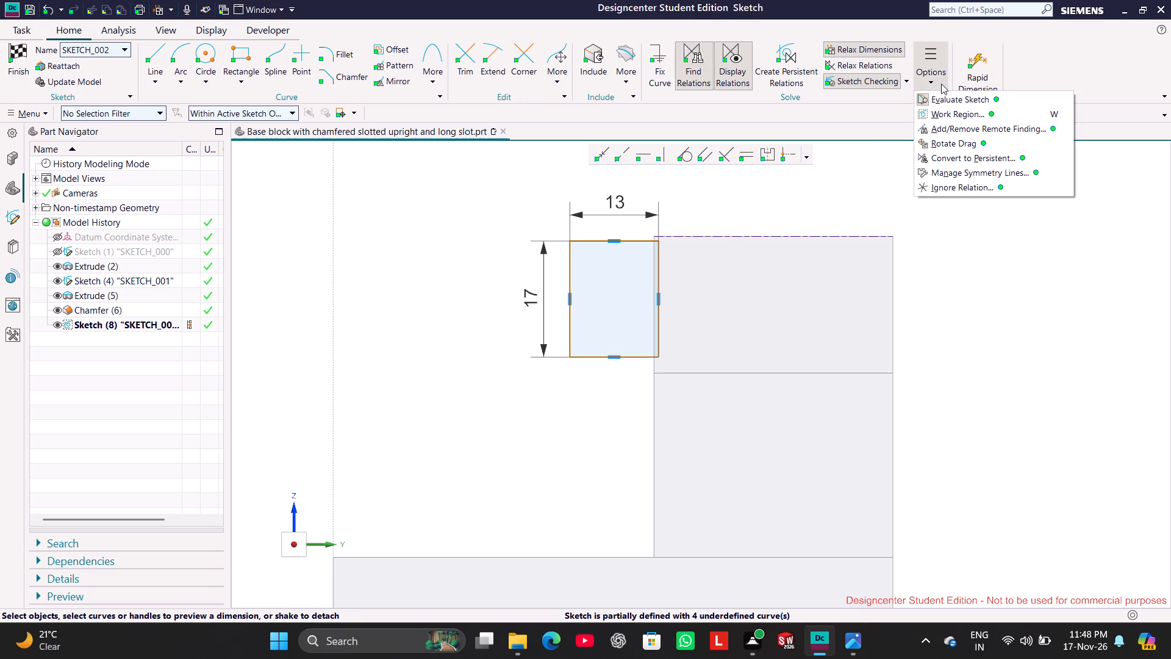
pyautogui.click(941, 84)
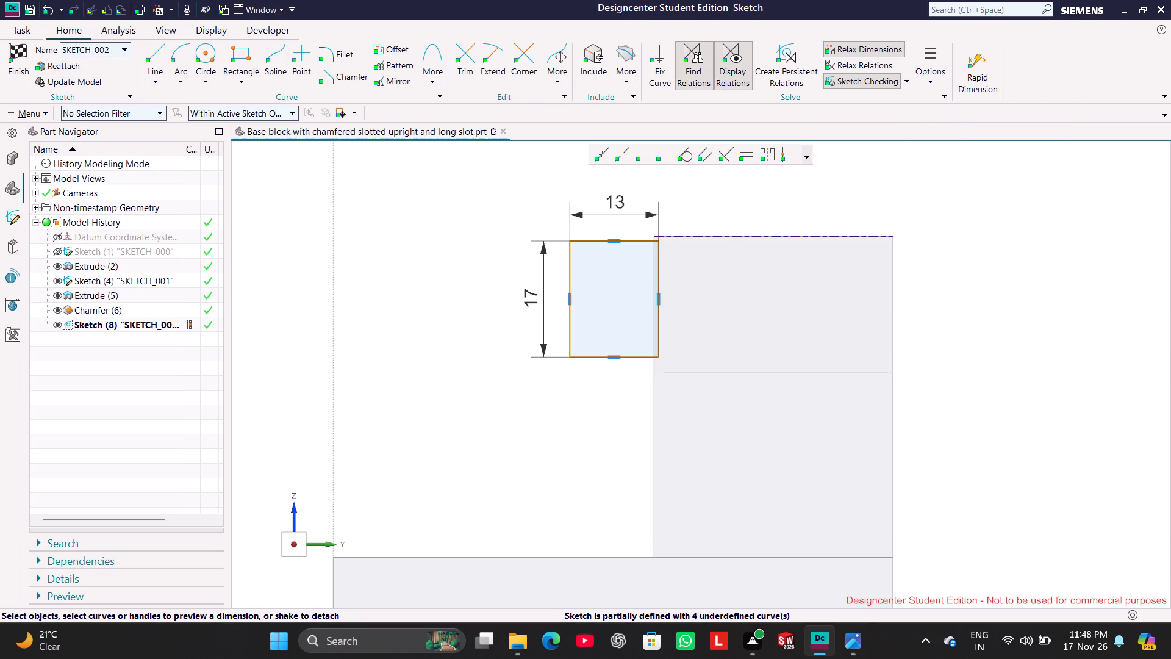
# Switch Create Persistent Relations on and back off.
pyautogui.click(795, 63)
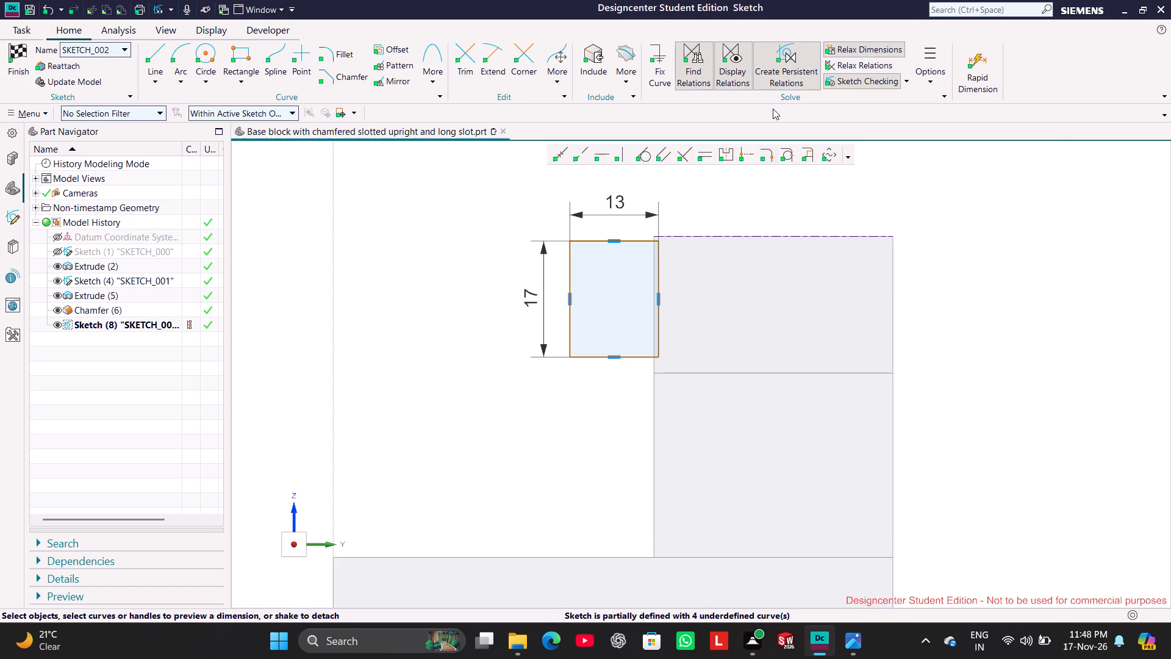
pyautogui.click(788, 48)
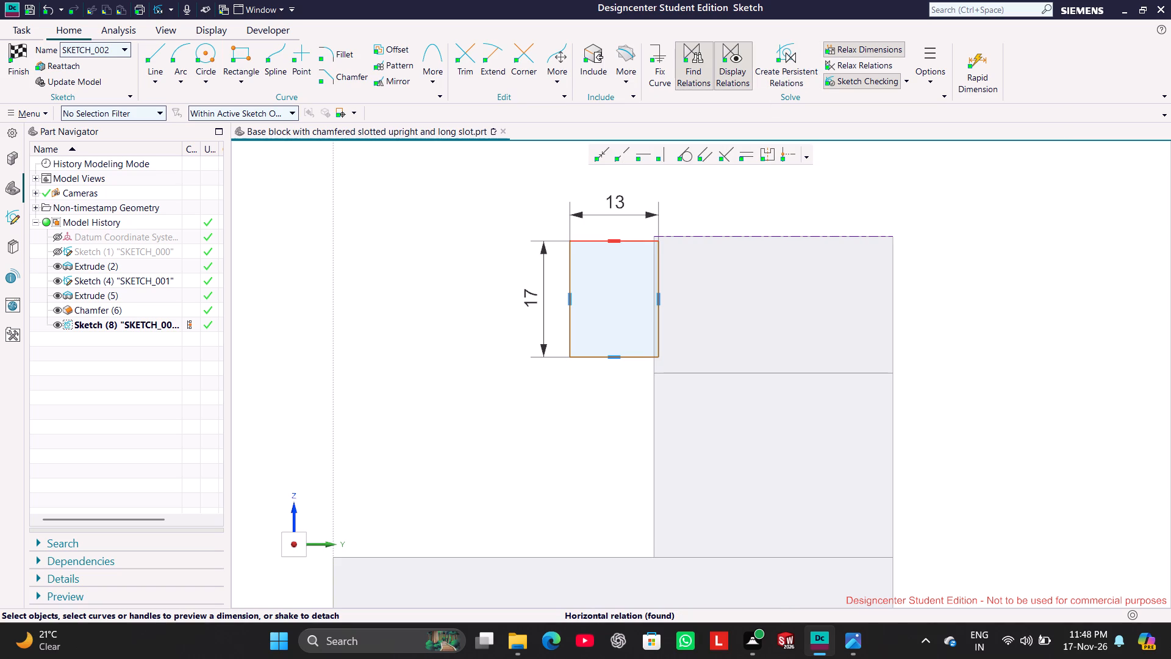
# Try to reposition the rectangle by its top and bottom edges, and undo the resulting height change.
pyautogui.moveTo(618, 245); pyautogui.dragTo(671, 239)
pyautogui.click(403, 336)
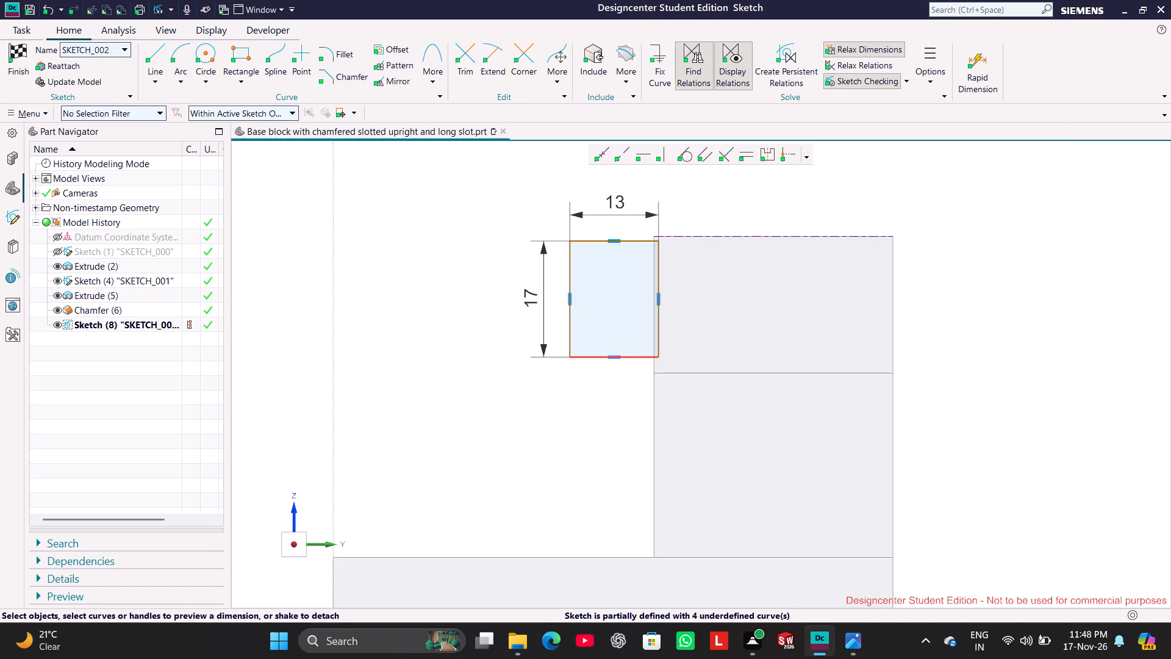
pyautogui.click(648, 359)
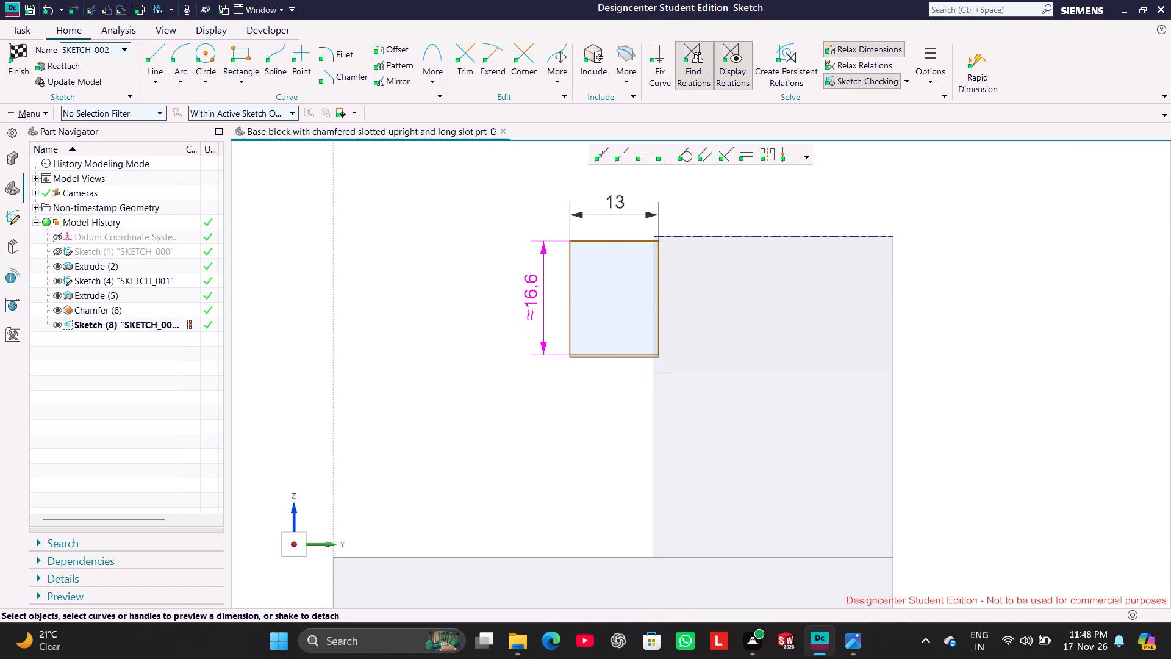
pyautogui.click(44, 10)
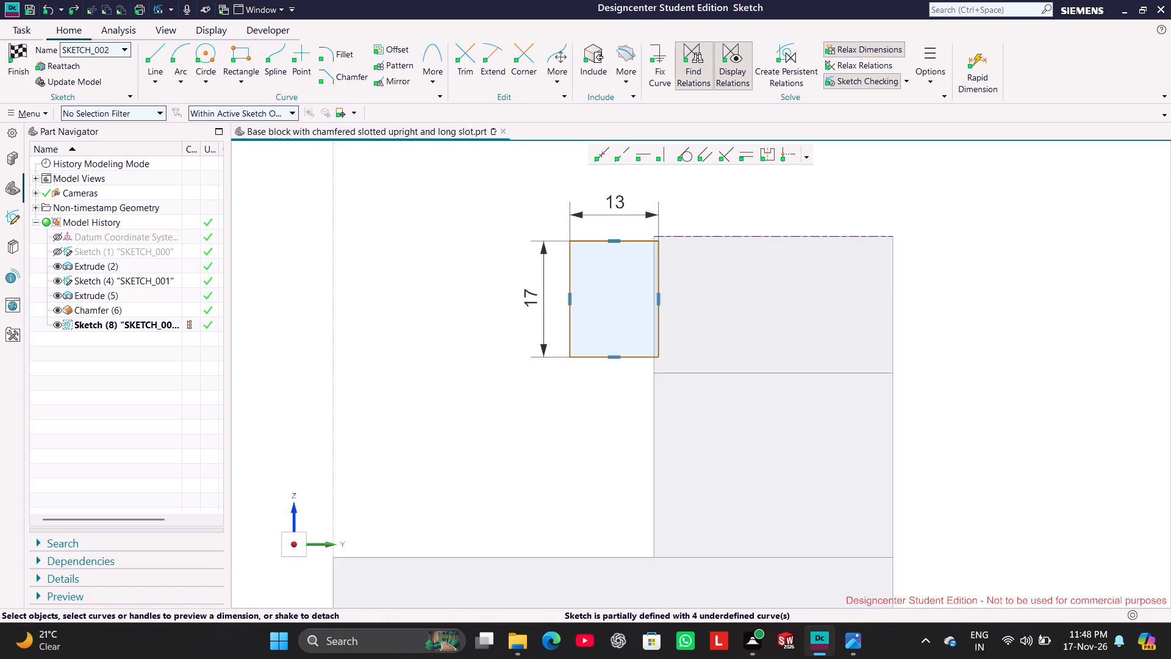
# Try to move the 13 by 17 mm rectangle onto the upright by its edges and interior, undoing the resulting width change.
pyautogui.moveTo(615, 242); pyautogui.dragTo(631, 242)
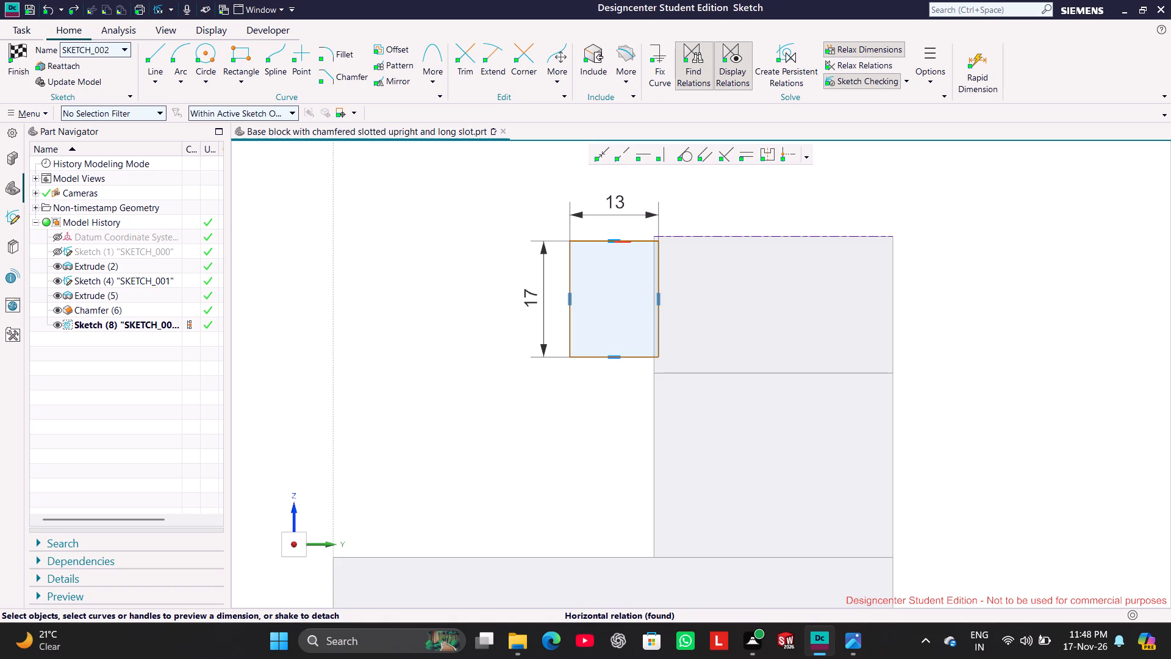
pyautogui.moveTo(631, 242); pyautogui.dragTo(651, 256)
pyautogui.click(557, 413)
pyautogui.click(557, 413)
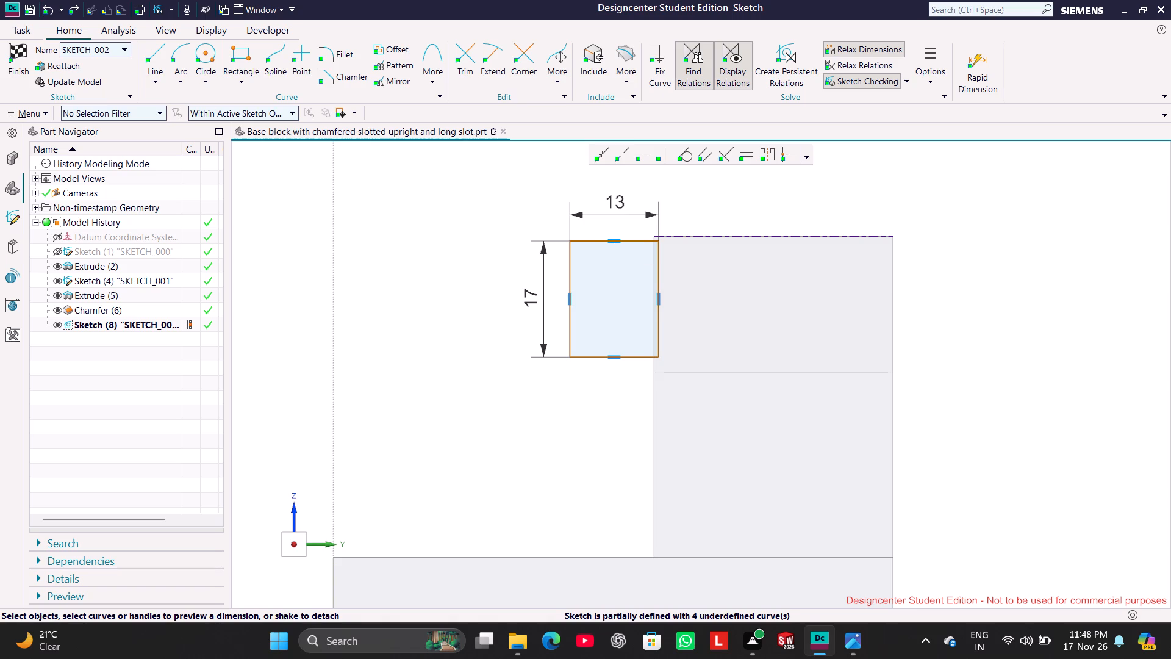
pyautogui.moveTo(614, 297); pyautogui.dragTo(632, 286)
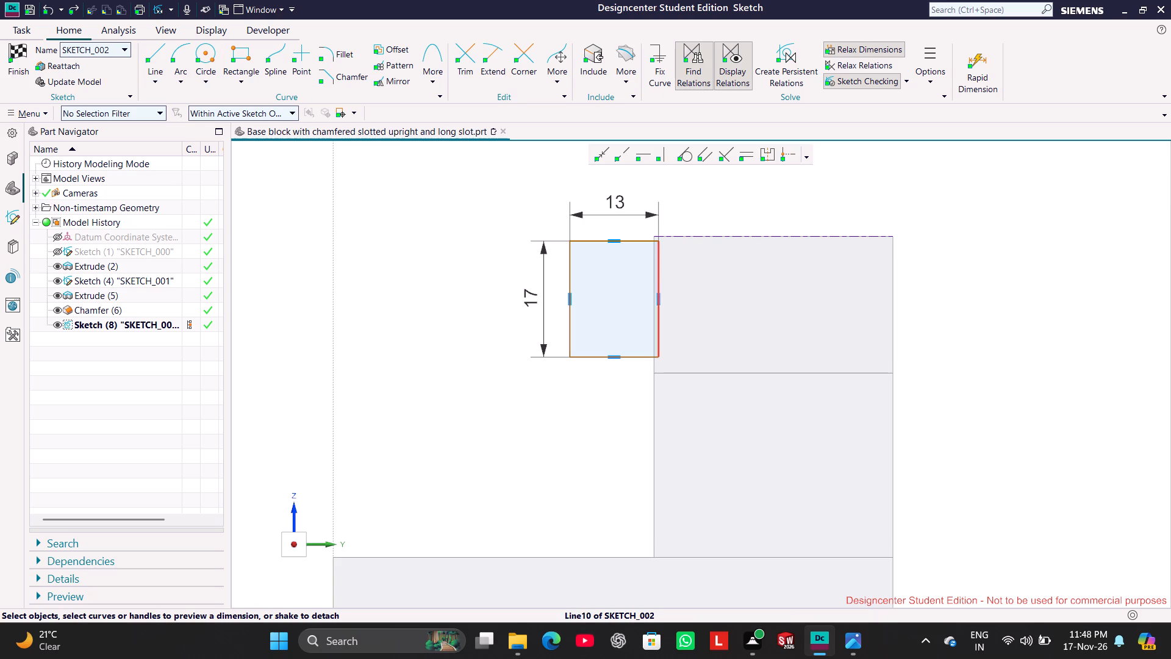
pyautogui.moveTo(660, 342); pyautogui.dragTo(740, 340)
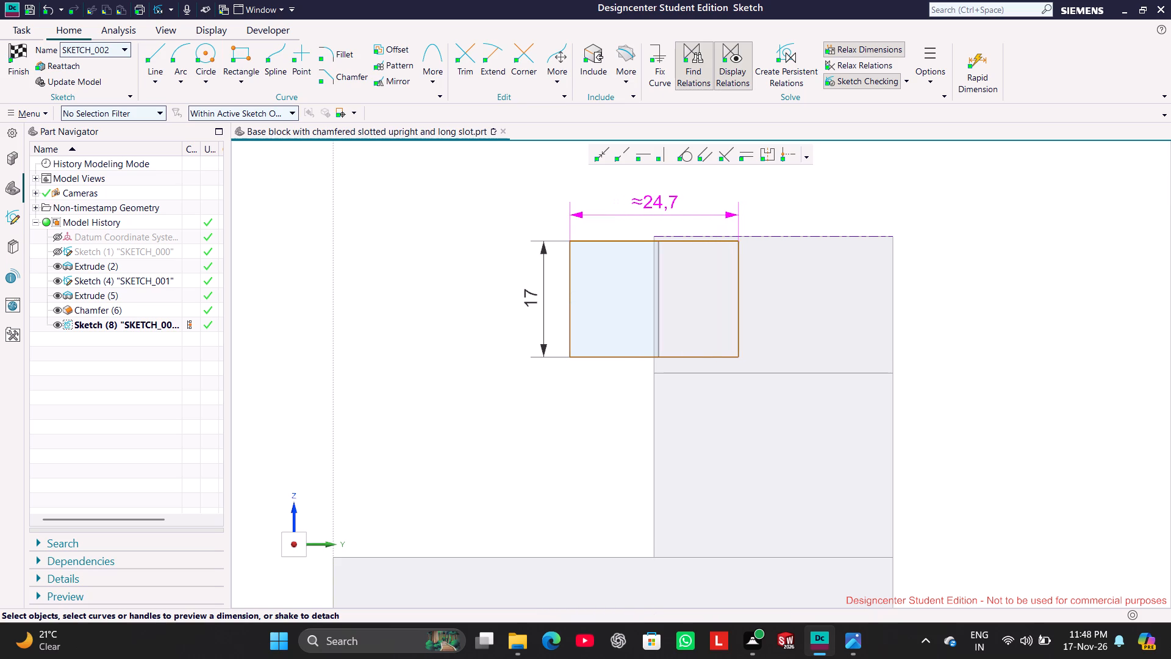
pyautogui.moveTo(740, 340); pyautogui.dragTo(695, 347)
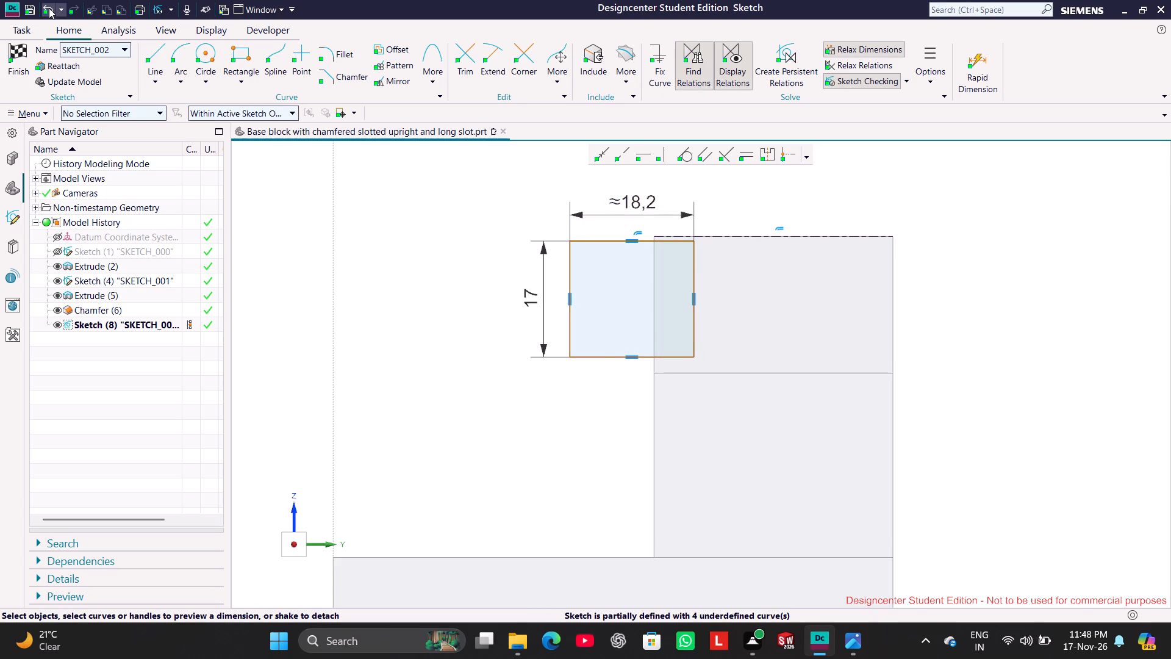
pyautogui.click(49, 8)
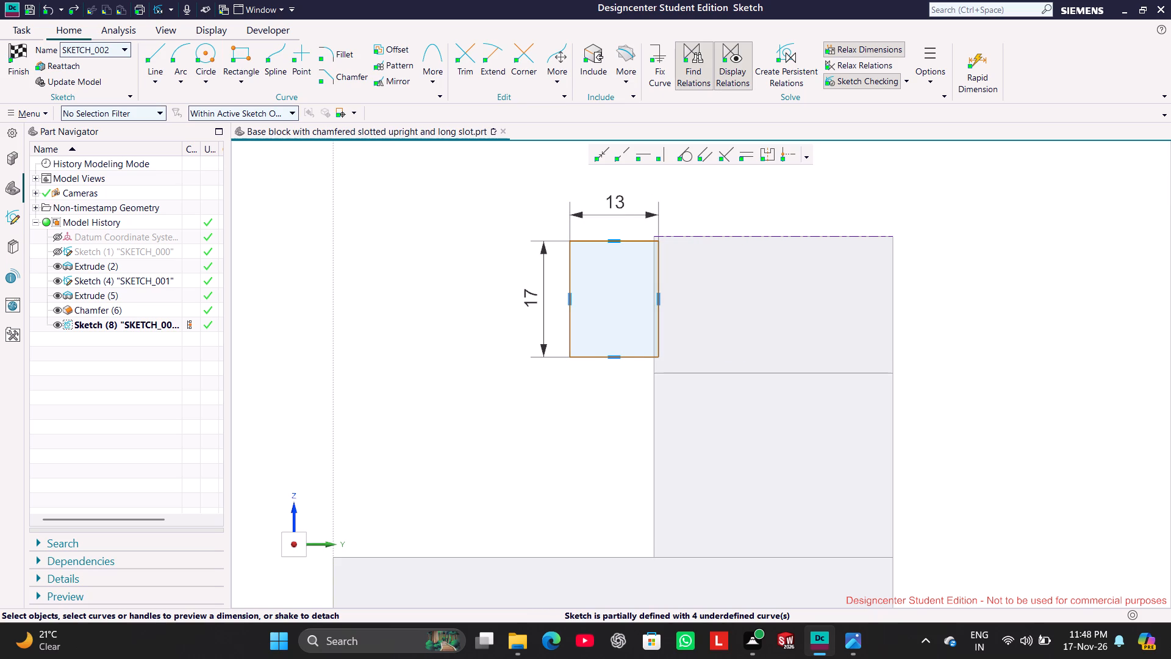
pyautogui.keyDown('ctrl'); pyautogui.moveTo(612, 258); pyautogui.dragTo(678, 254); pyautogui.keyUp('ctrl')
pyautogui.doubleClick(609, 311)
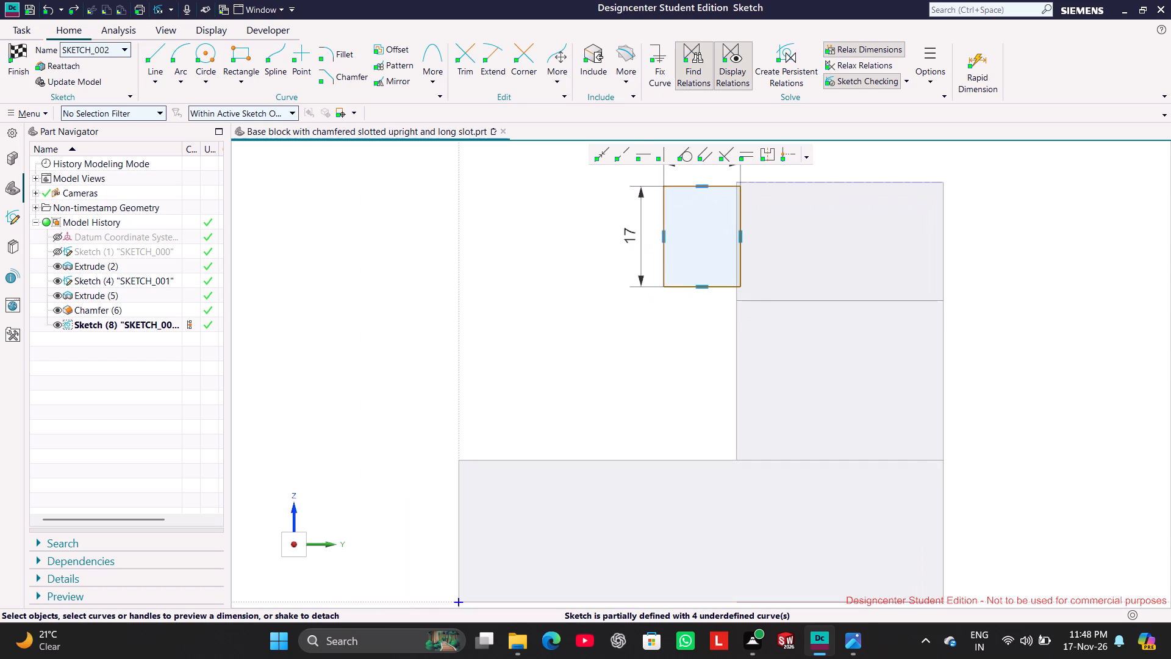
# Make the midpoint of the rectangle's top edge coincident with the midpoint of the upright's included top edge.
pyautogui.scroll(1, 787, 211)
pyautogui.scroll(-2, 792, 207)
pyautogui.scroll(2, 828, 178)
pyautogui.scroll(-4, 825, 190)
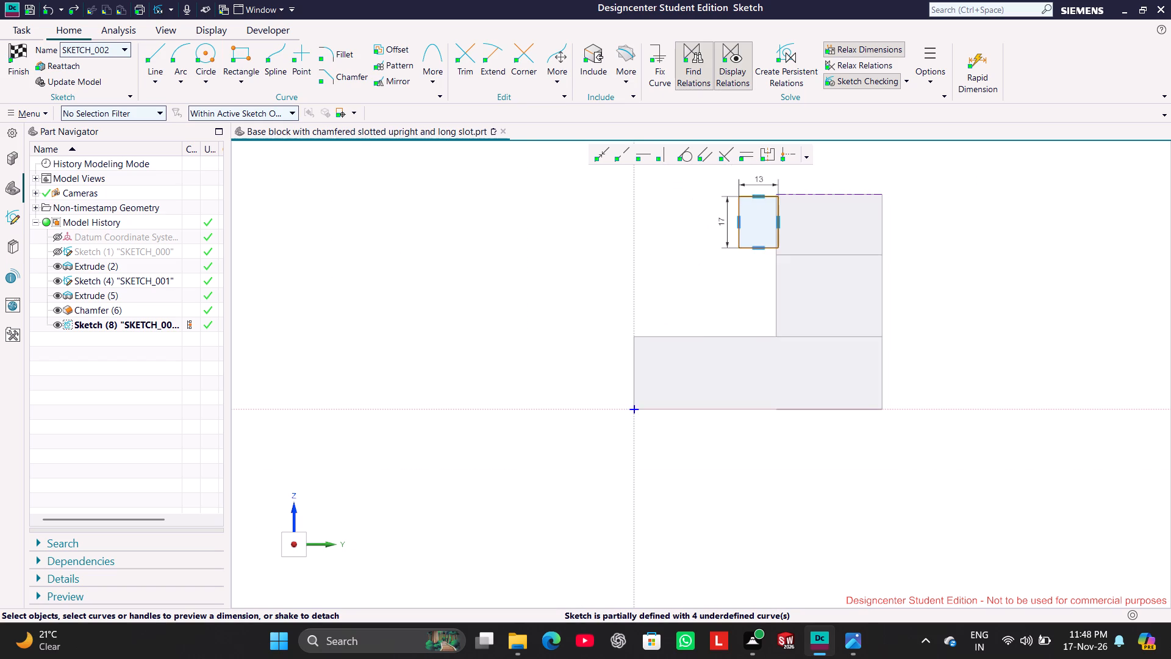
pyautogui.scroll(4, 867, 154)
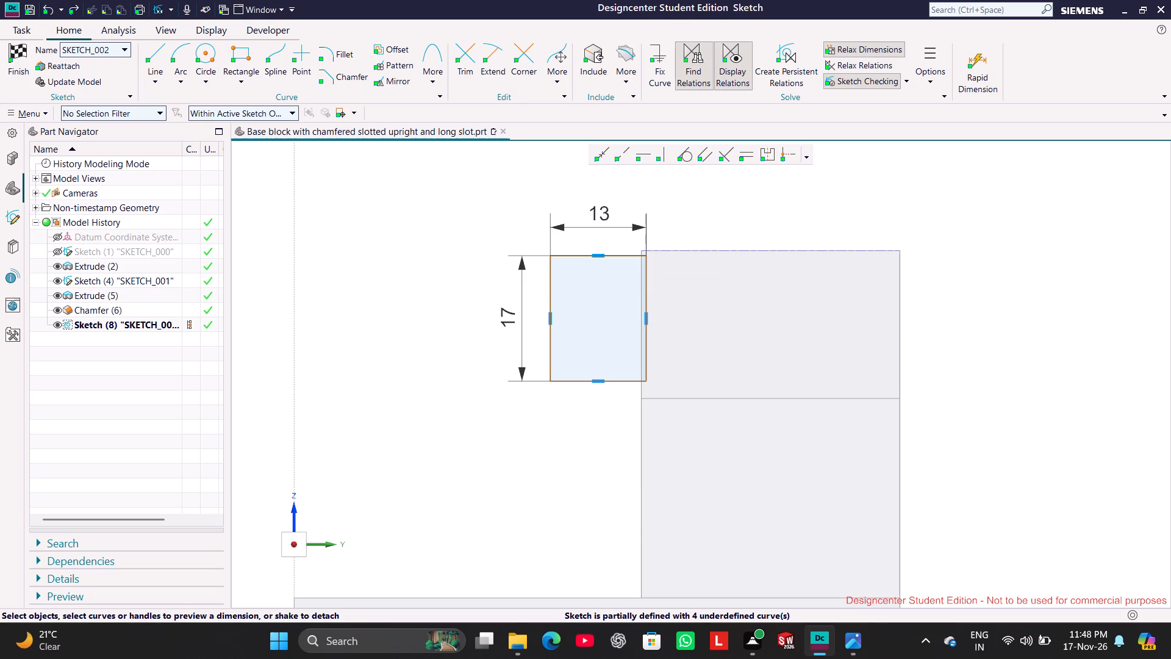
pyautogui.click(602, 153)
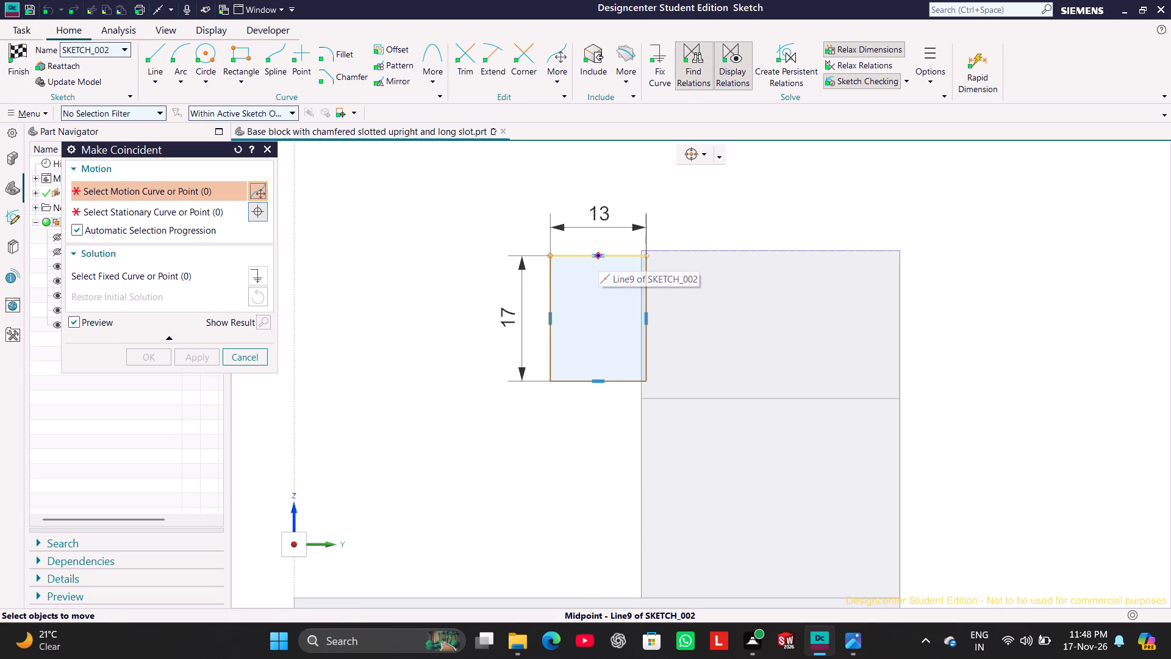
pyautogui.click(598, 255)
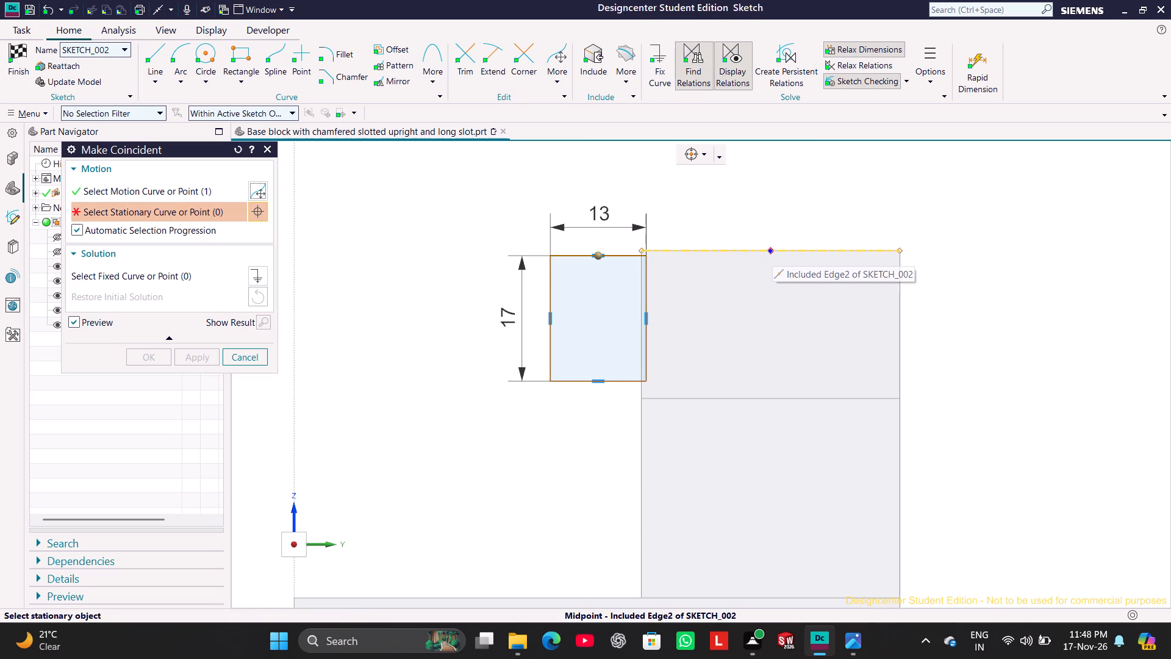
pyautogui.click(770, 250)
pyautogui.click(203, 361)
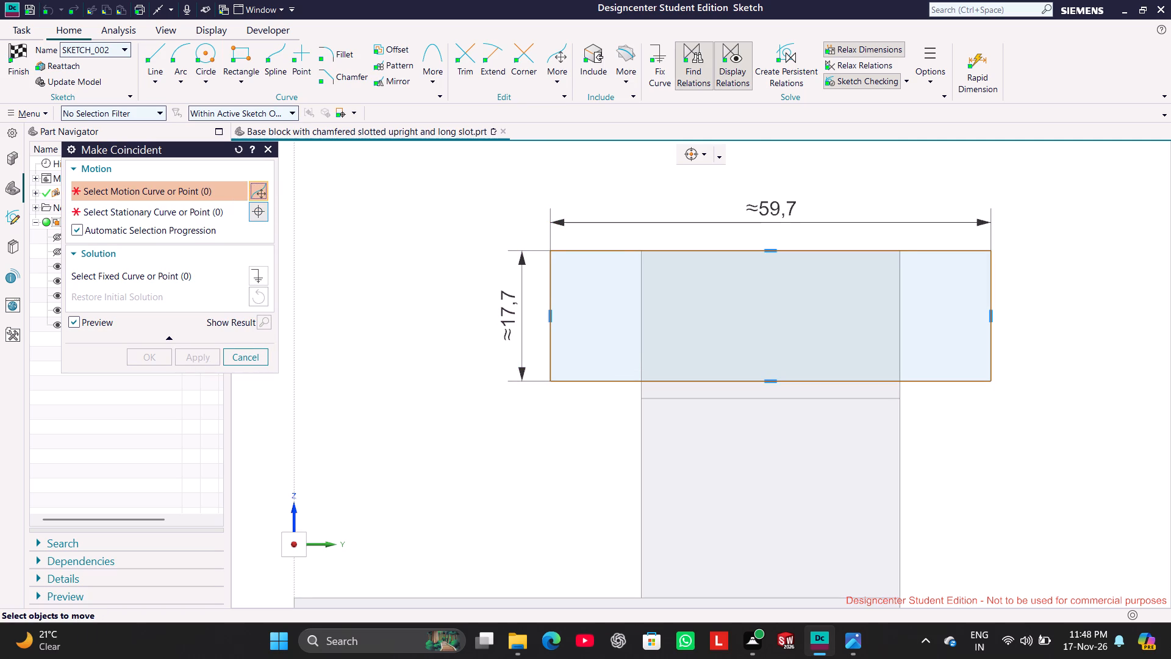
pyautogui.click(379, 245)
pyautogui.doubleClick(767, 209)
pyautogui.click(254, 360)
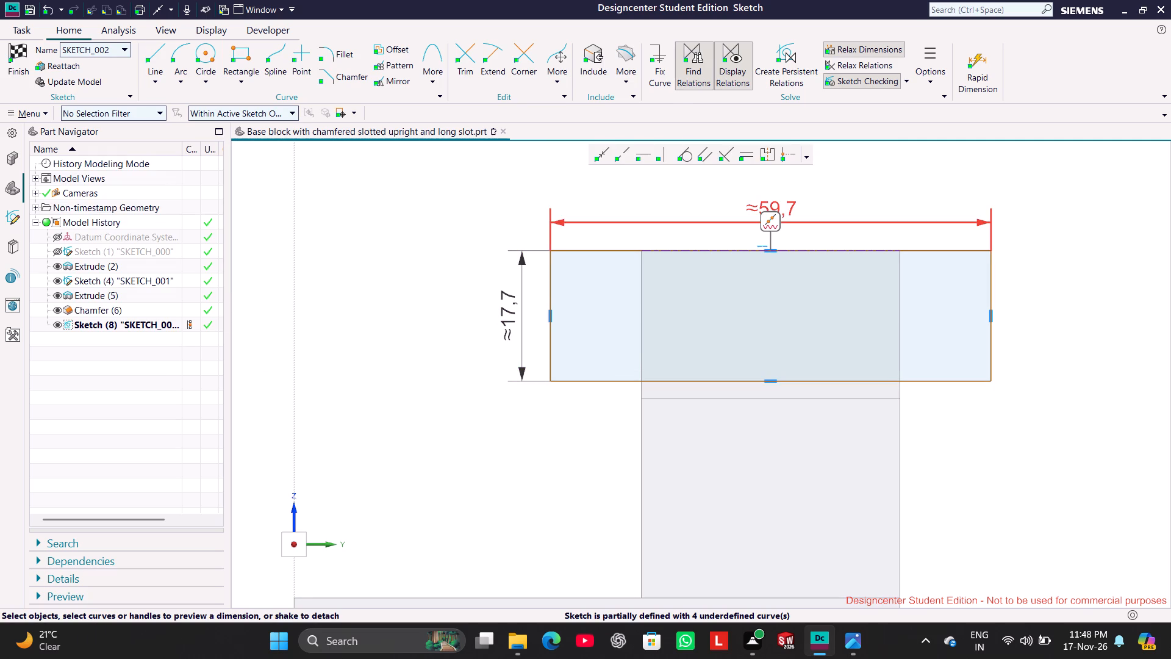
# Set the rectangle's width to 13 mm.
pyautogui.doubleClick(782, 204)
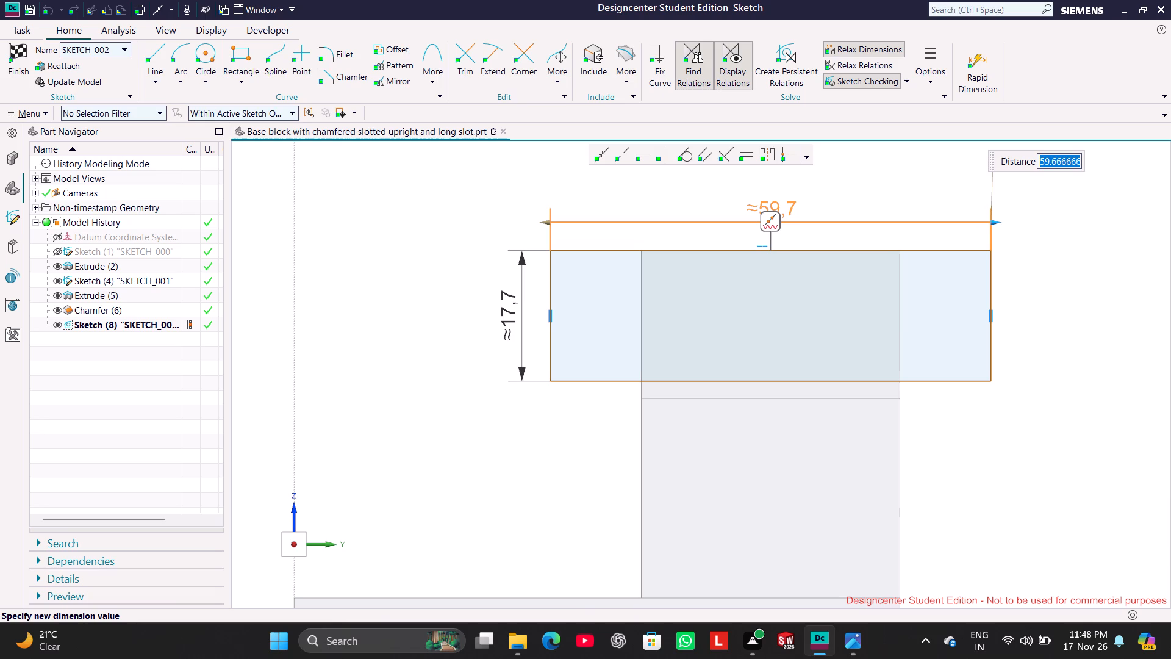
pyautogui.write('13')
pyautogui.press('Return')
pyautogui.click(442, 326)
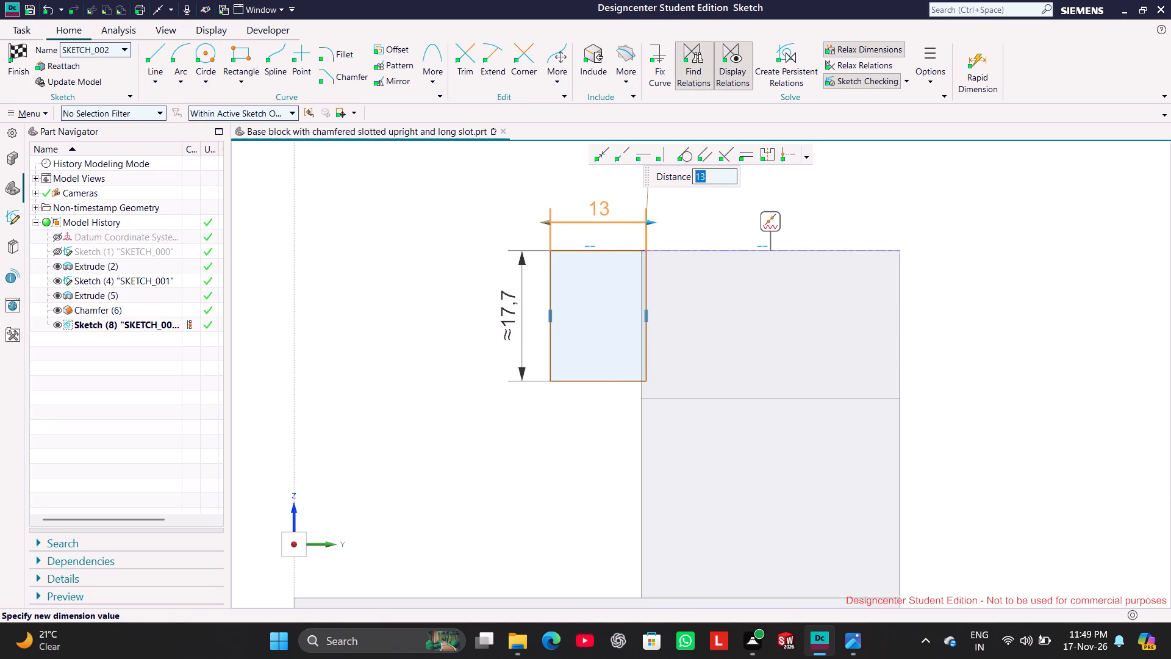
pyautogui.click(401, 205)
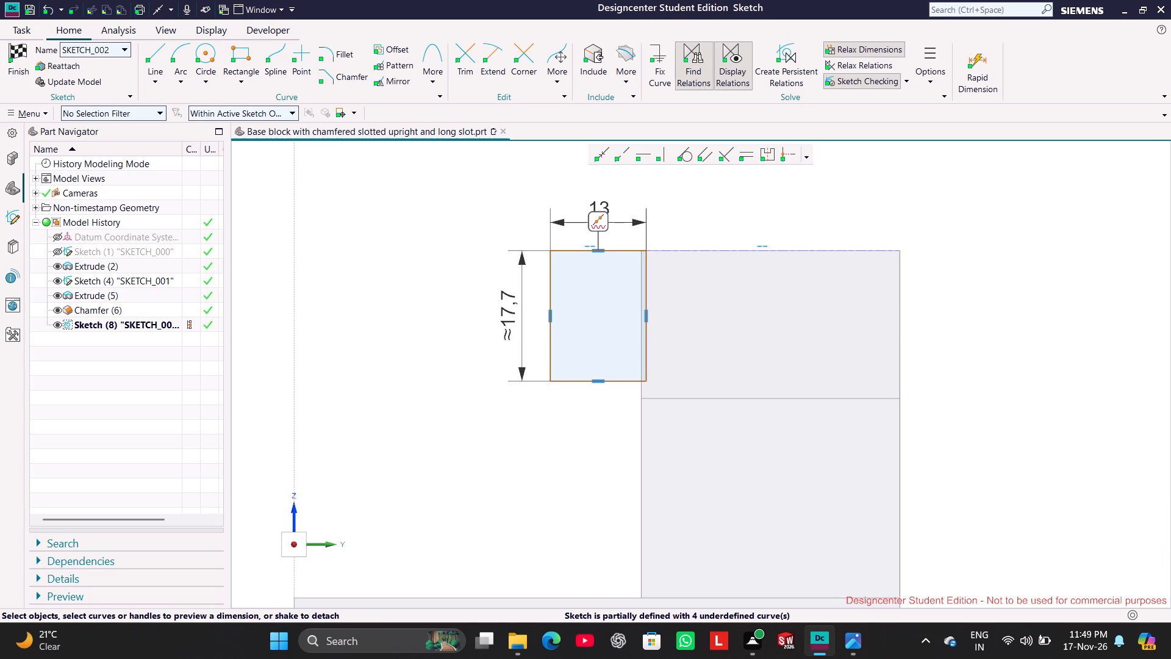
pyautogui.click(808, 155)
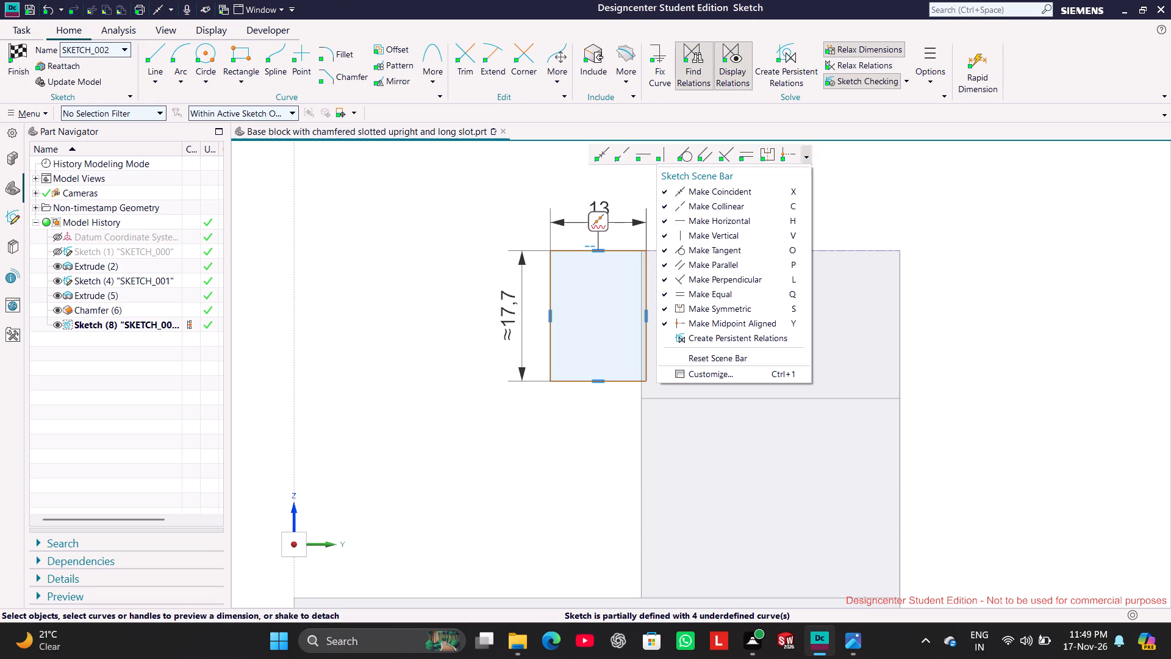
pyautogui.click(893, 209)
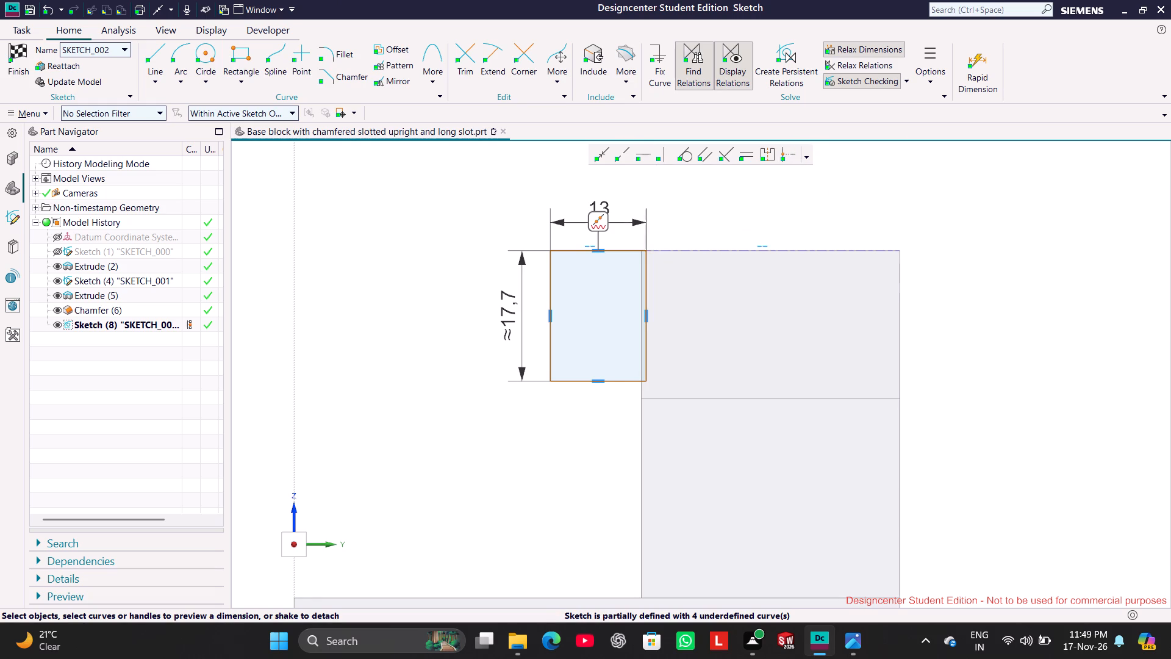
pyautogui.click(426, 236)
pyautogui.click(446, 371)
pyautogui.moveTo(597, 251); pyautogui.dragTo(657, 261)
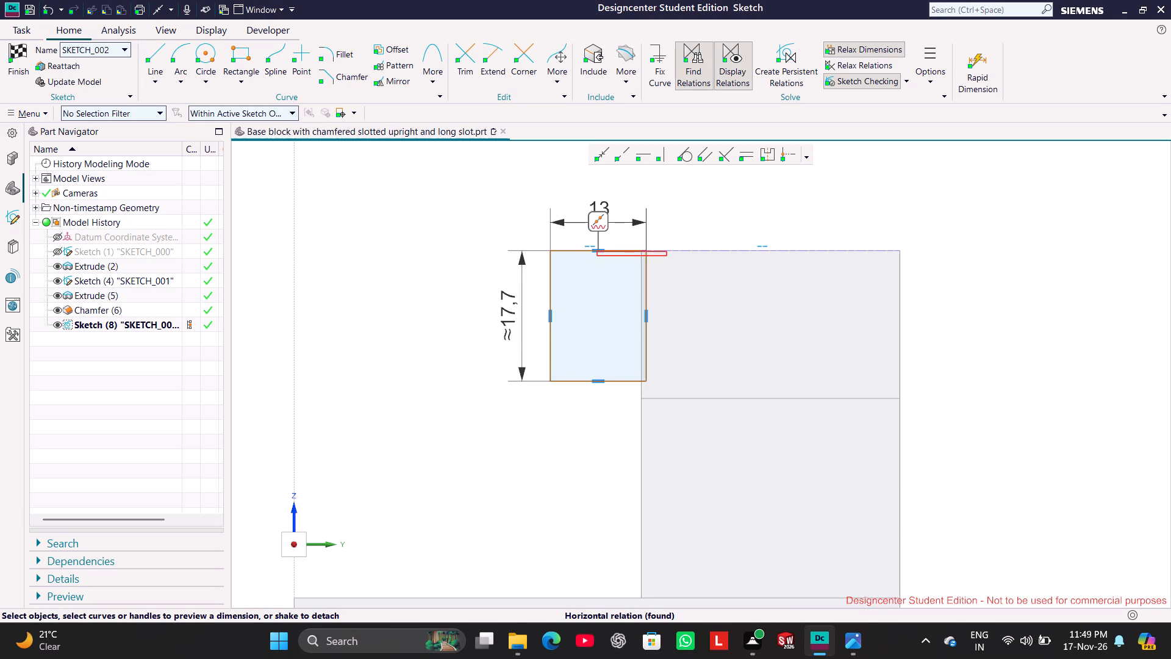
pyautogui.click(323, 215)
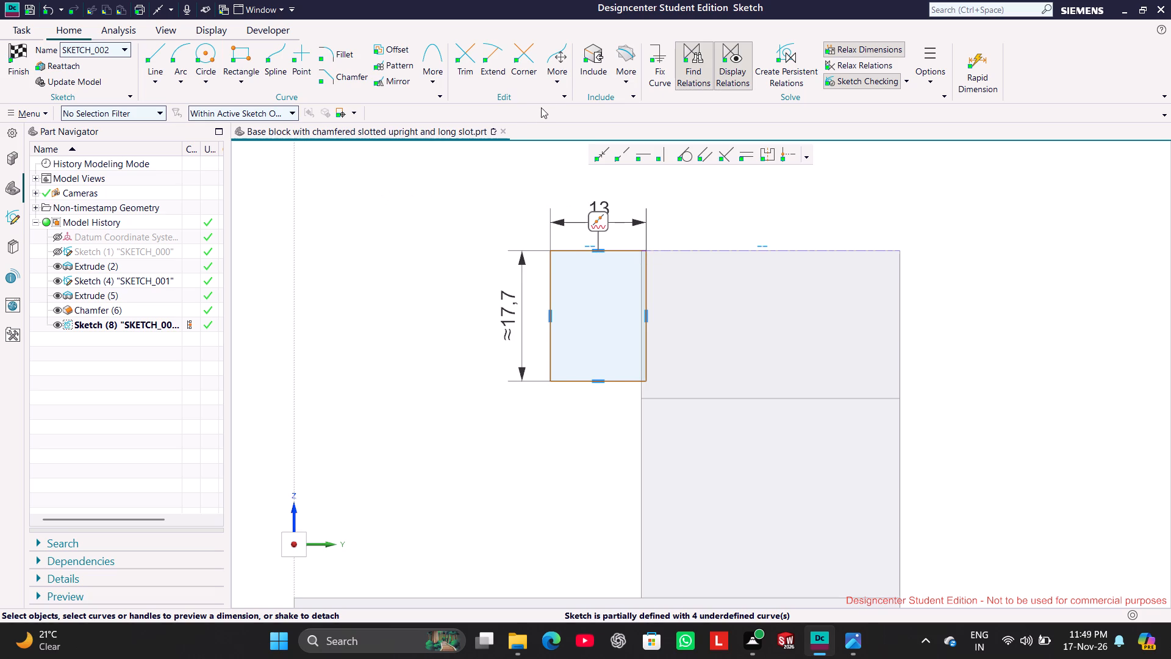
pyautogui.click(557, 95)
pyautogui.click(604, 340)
# Delete all four lines of the slot rectangle, keeping the upright's included top edge in the sketch.
pyautogui.click(645, 297)
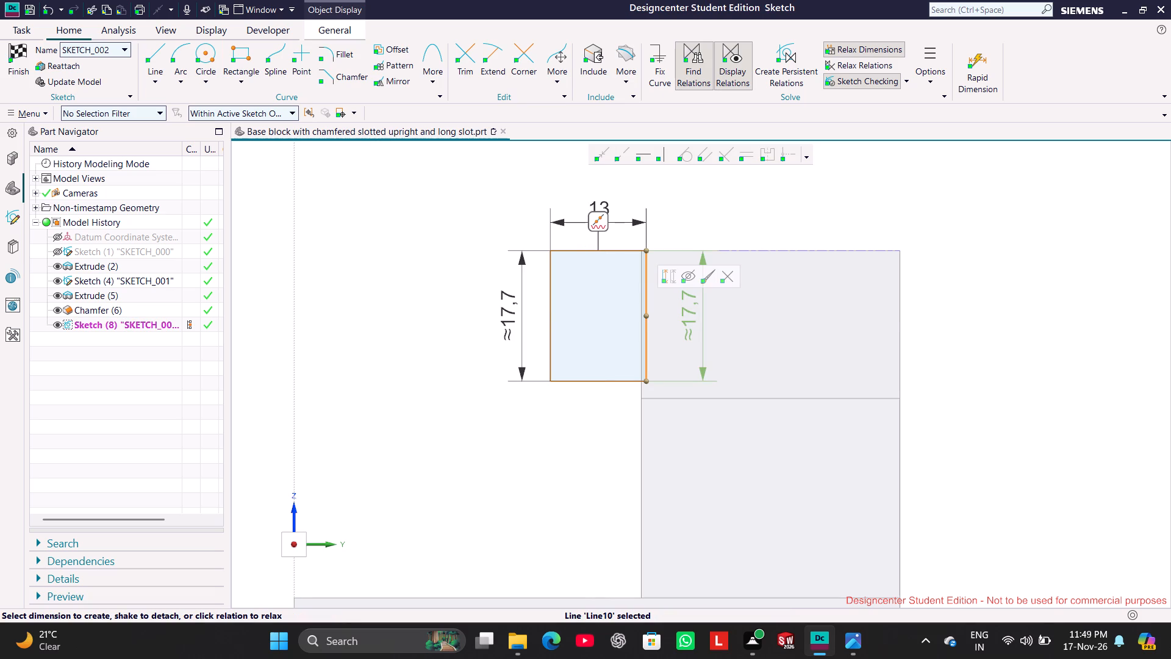
pyautogui.rightClick(546, 361)
pyautogui.click(610, 350)
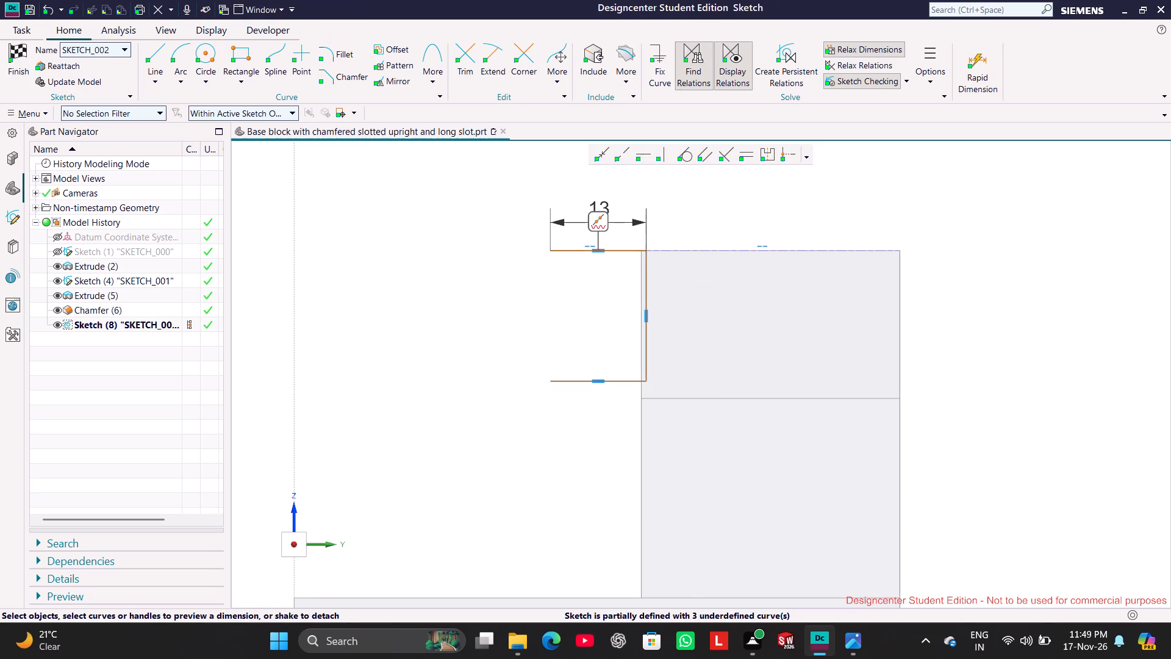
pyautogui.rightClick(598, 381)
pyautogui.click(631, 368)
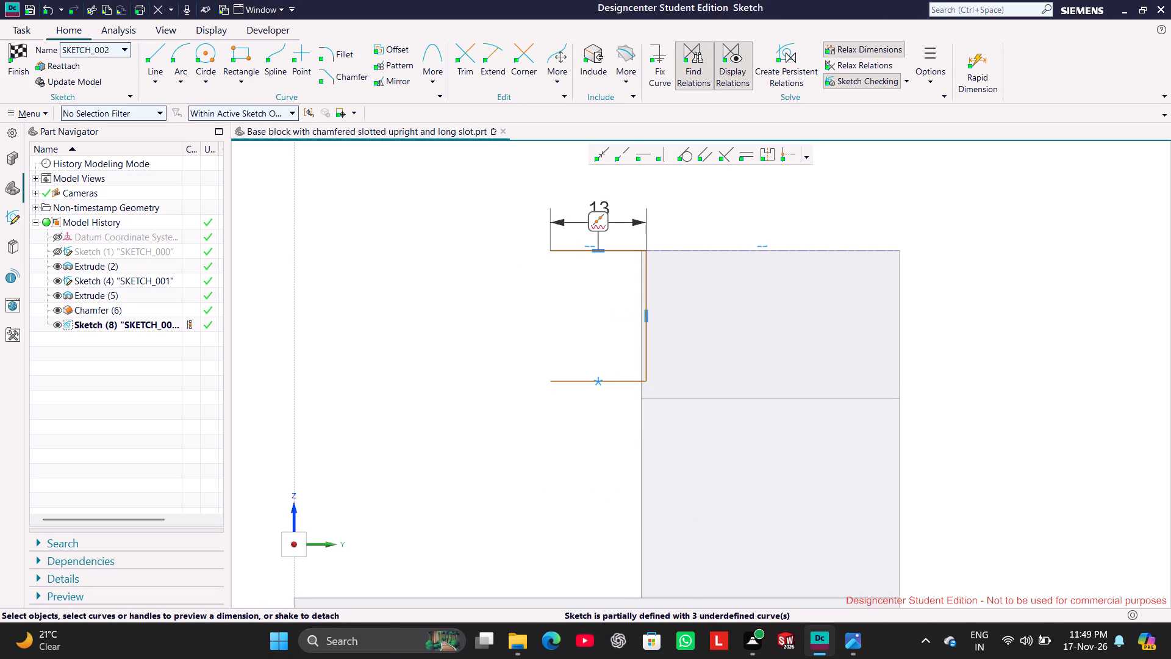
pyautogui.rightClick(621, 253)
pyautogui.click(696, 243)
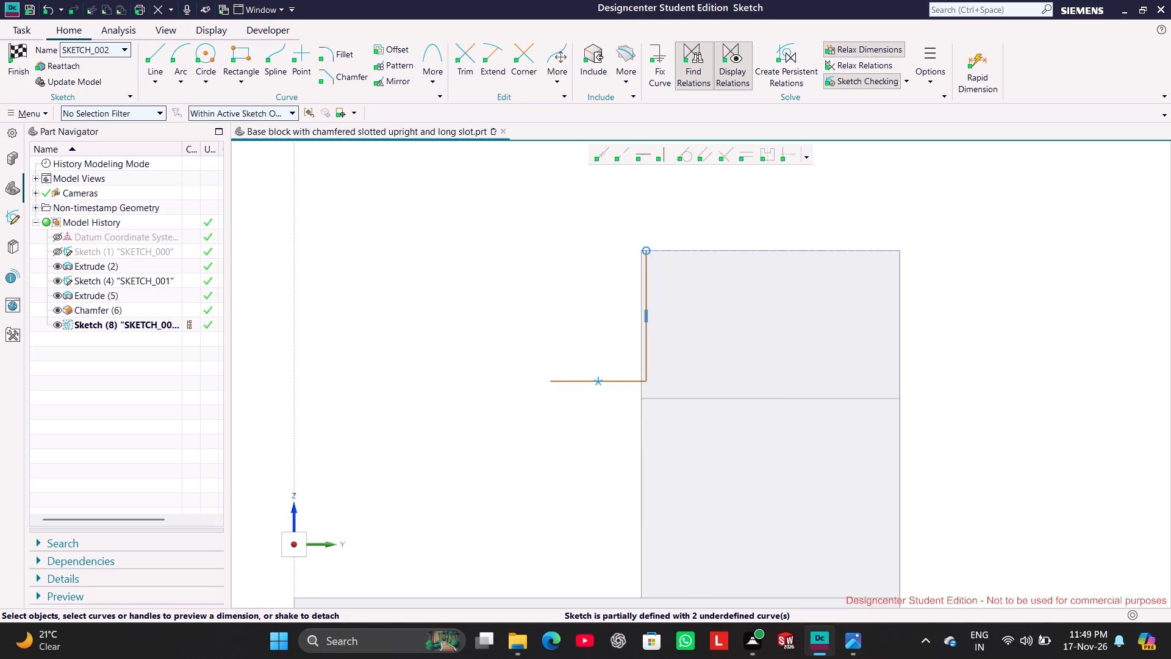
pyautogui.rightClick(625, 378)
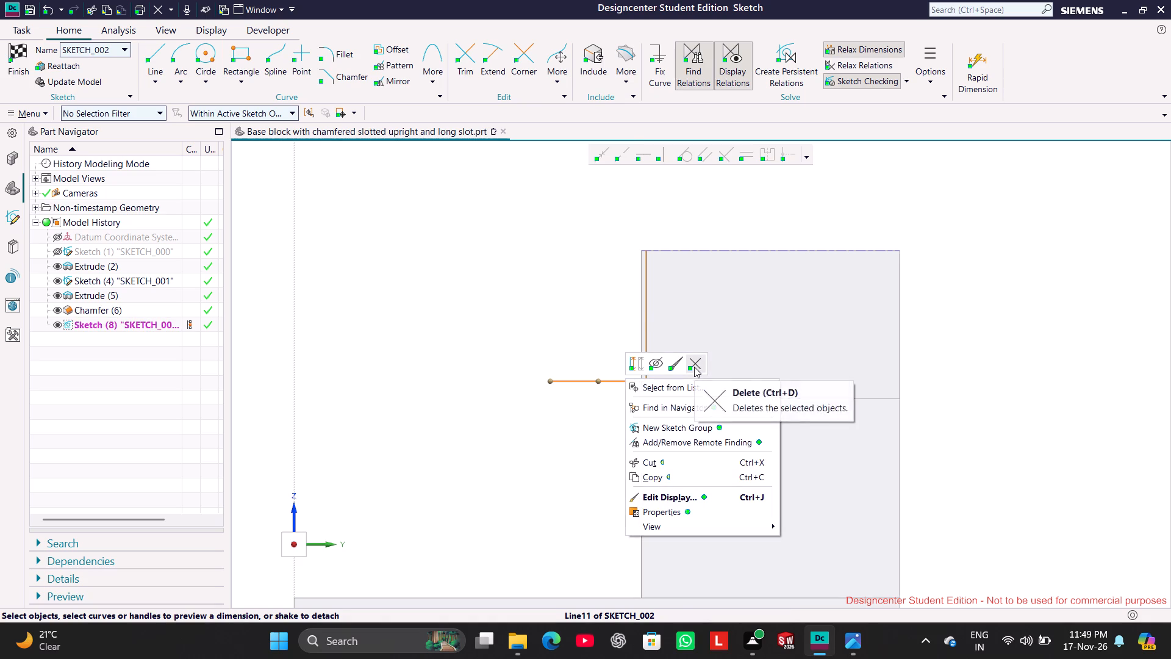
pyautogui.click(694, 367)
pyautogui.rightClick(647, 295)
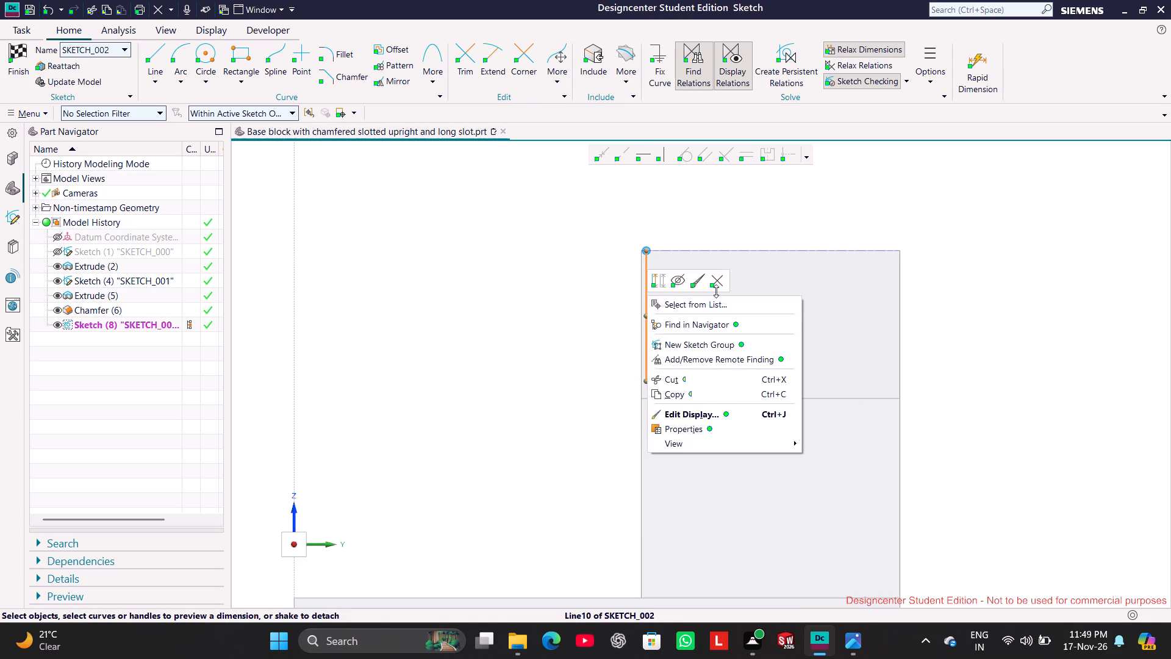
pyautogui.click(716, 286)
# Draw a rectangle about 18 mm wide and 17.5 mm high on the upright's face, starting on its included top edge.
pyautogui.click(245, 47)
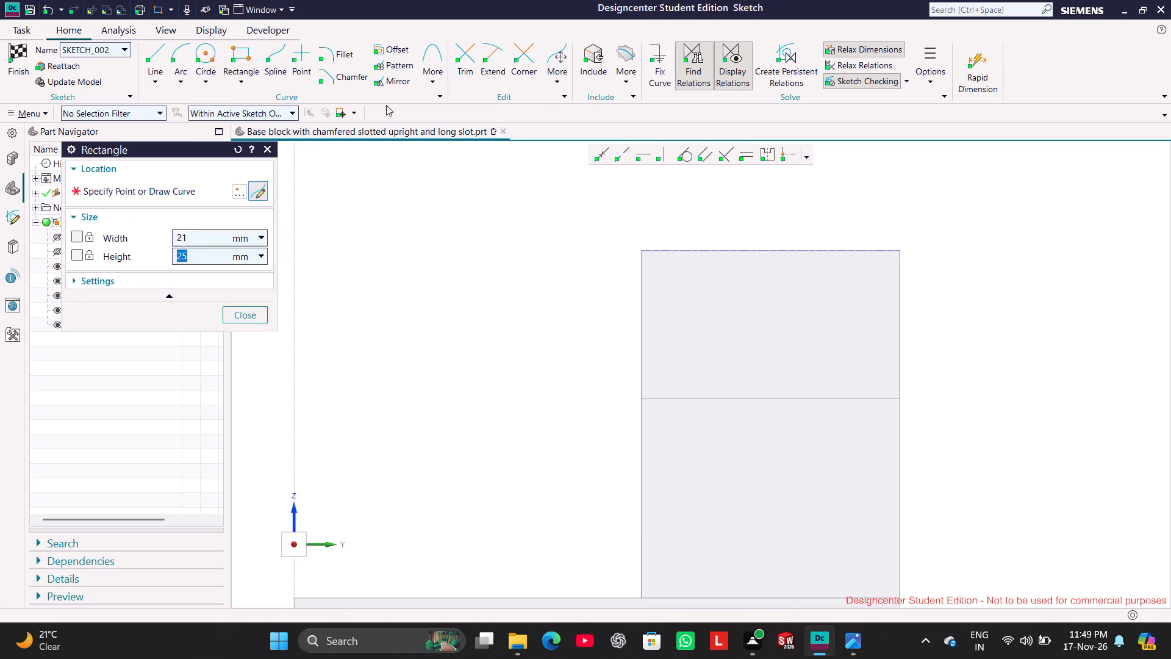
pyautogui.click(717, 252)
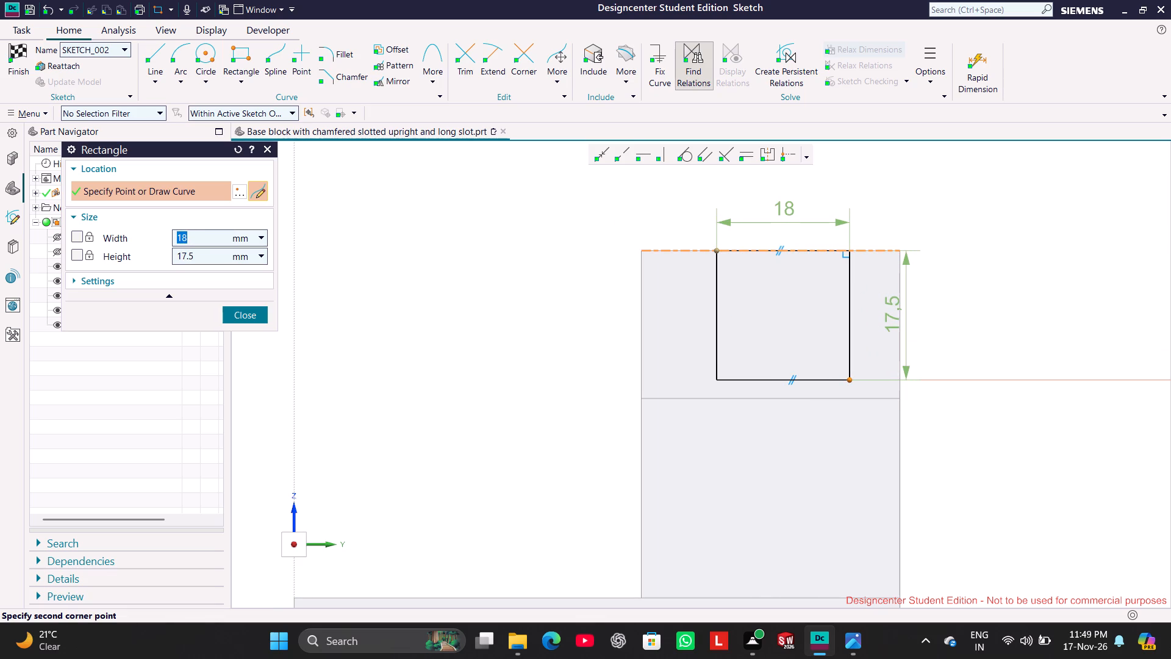
pyautogui.click(850, 381)
pyautogui.click(265, 314)
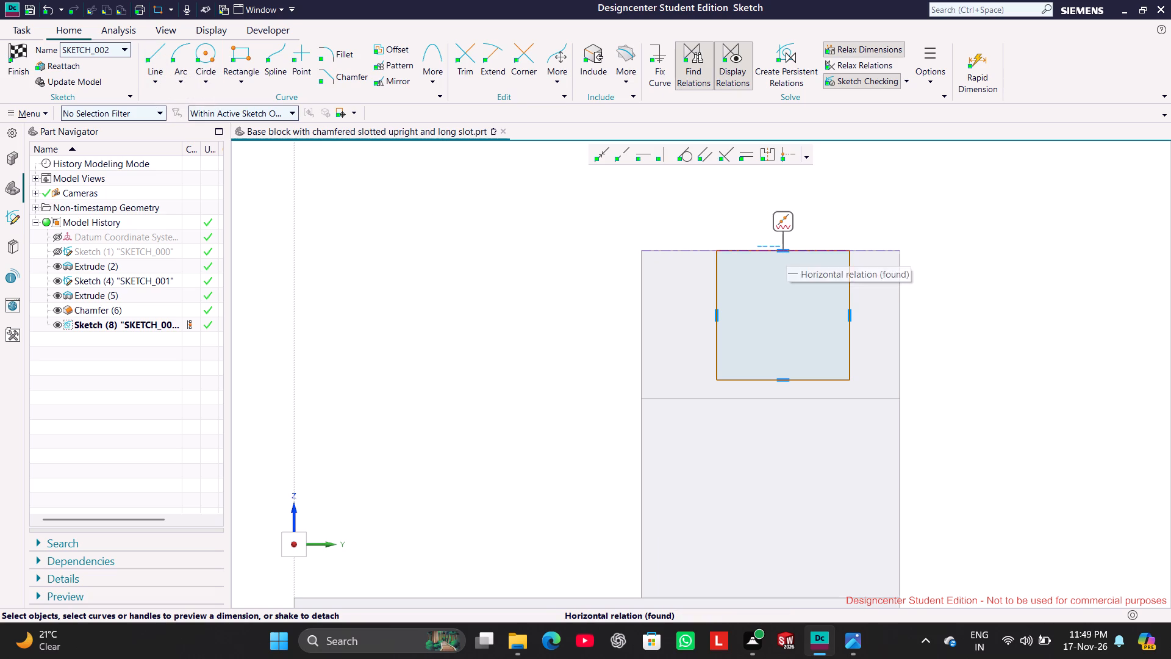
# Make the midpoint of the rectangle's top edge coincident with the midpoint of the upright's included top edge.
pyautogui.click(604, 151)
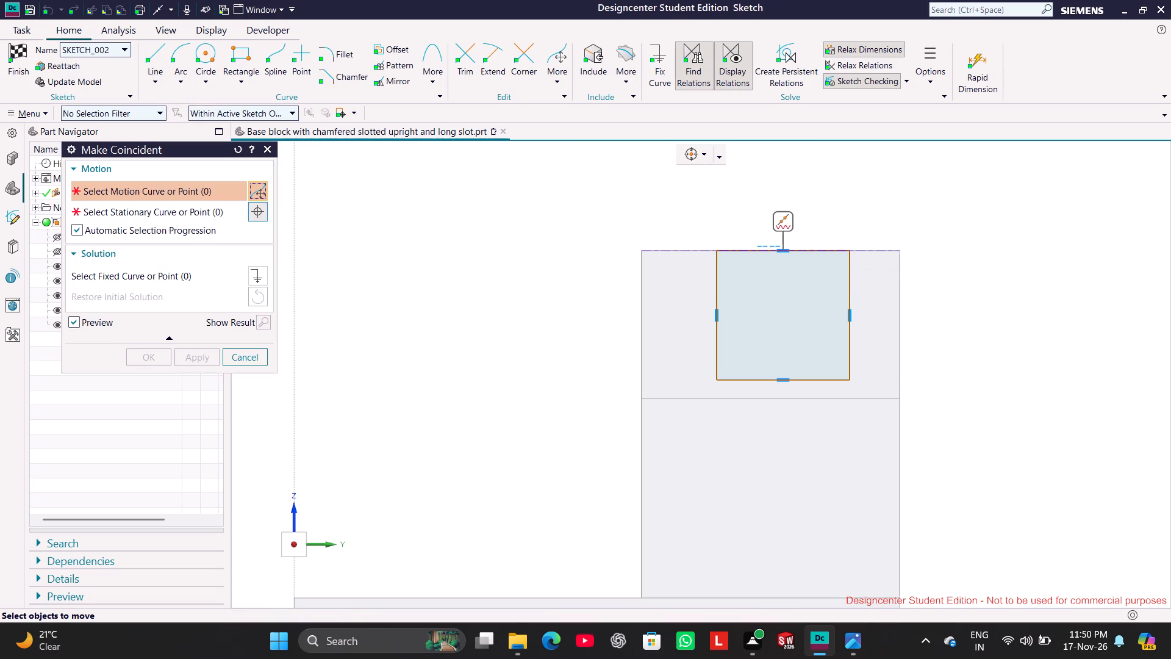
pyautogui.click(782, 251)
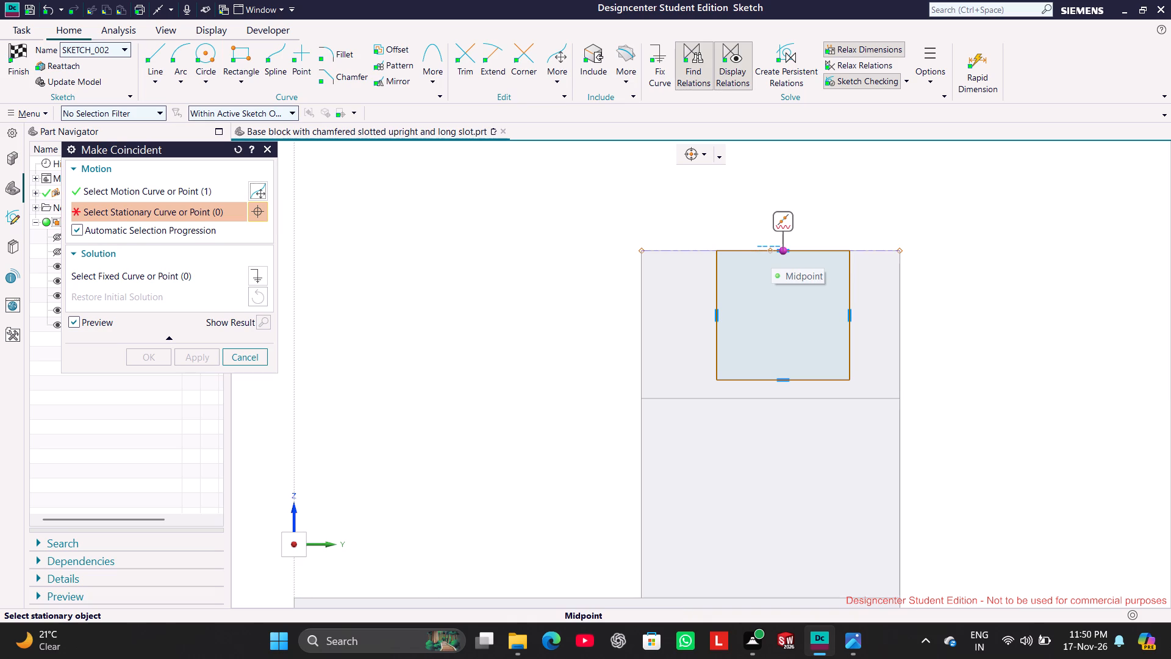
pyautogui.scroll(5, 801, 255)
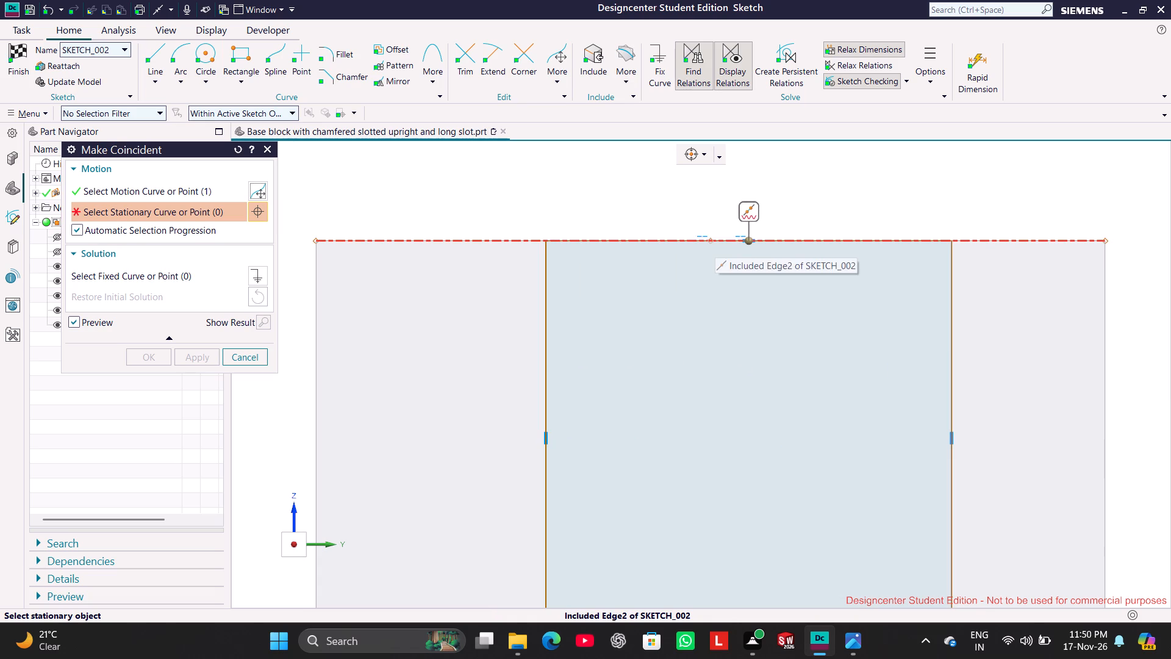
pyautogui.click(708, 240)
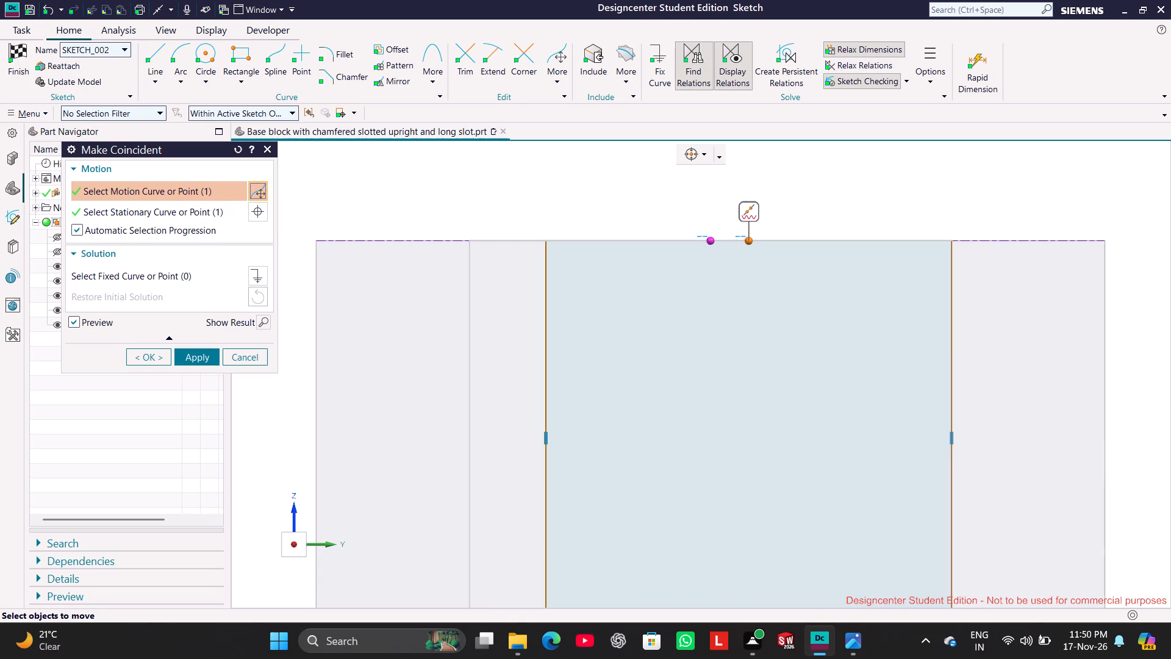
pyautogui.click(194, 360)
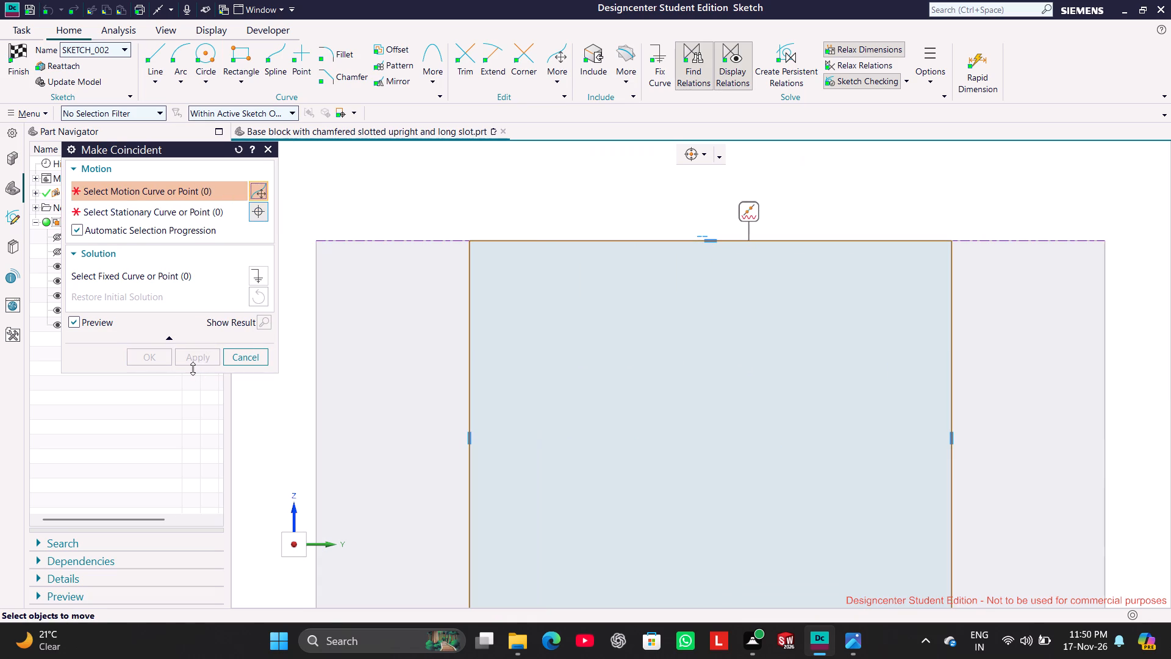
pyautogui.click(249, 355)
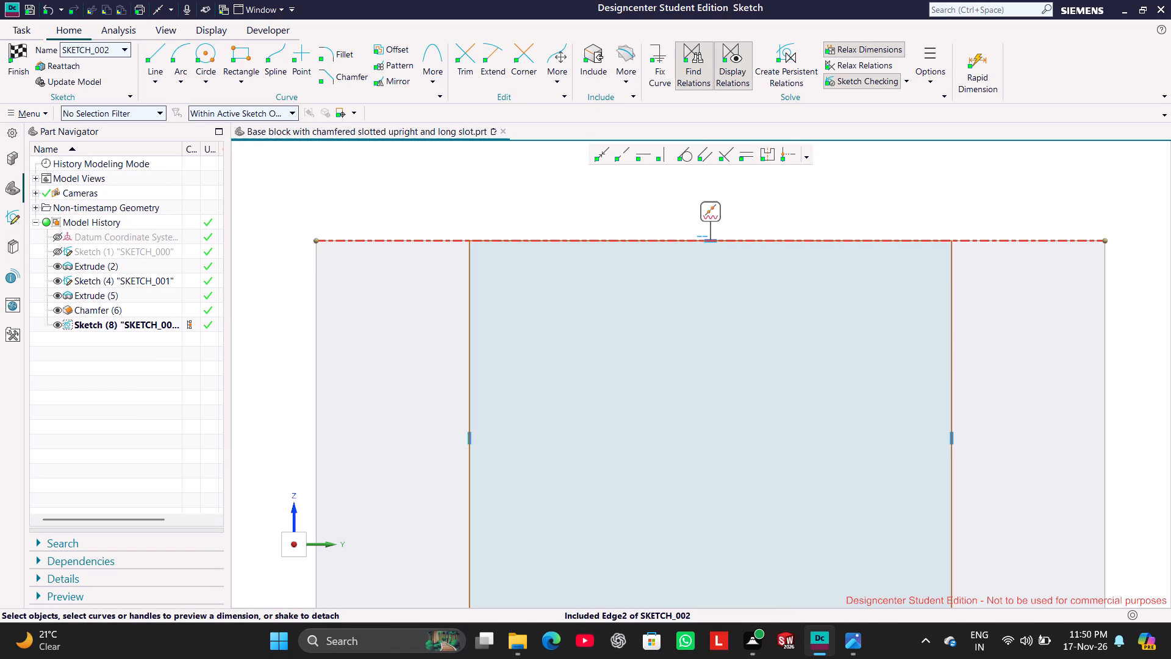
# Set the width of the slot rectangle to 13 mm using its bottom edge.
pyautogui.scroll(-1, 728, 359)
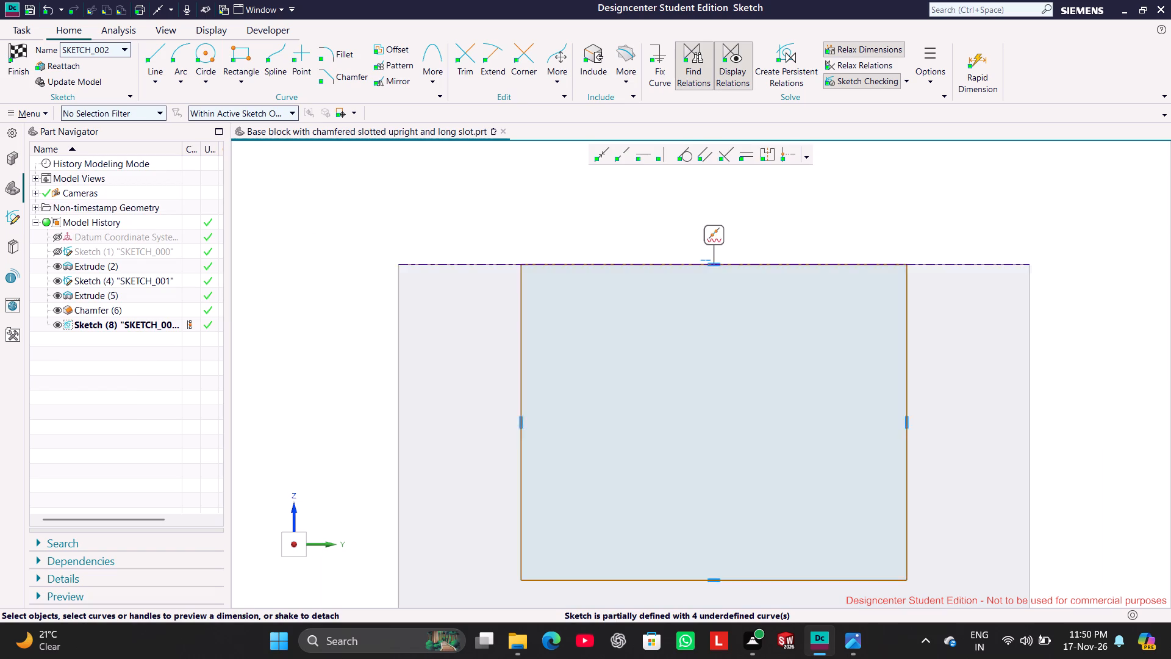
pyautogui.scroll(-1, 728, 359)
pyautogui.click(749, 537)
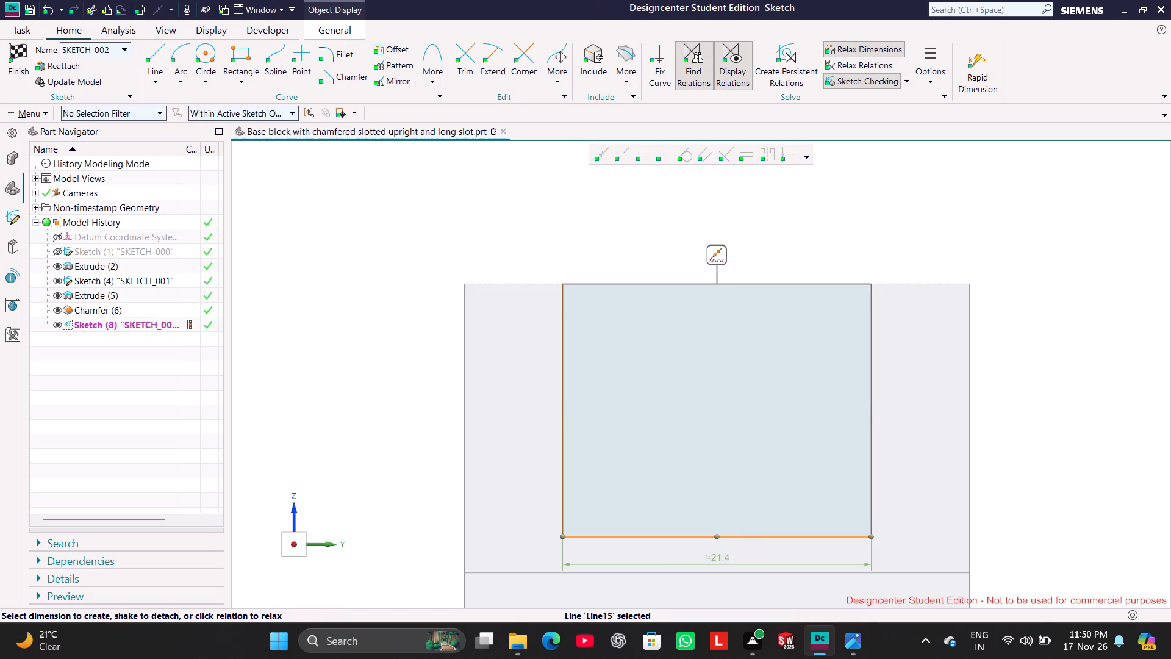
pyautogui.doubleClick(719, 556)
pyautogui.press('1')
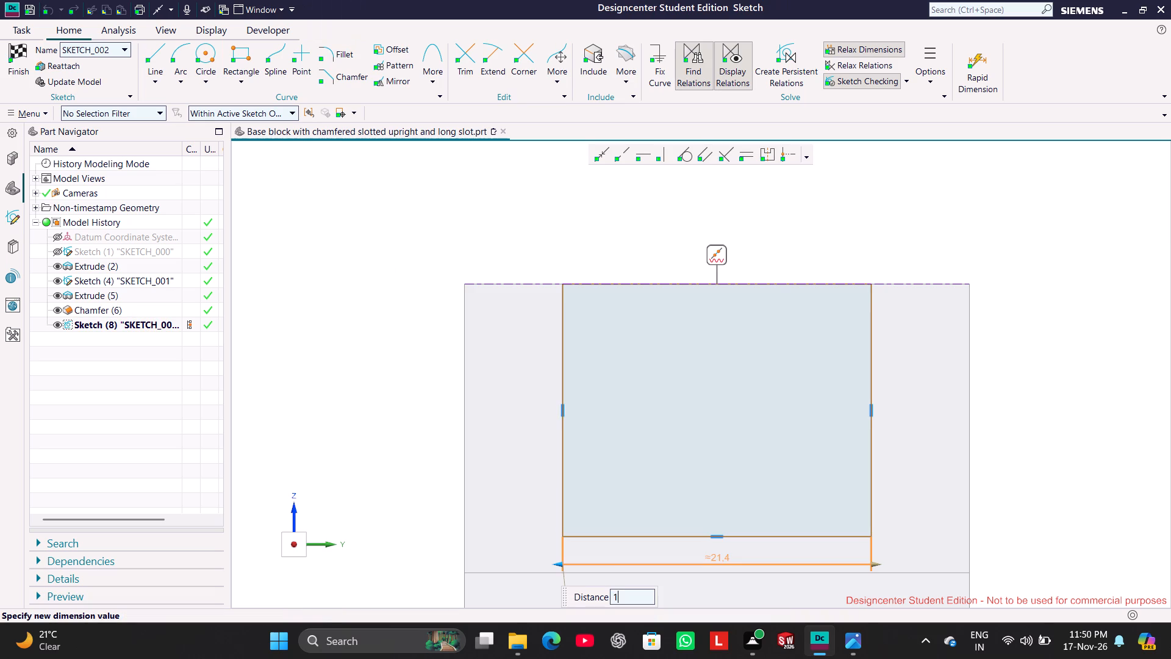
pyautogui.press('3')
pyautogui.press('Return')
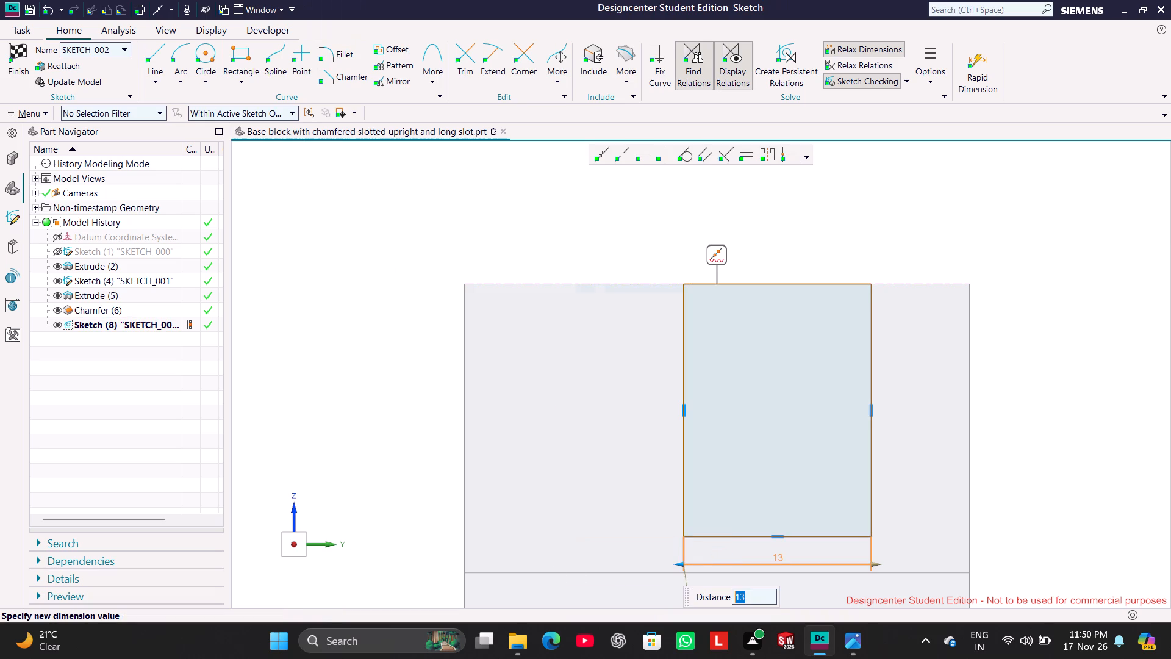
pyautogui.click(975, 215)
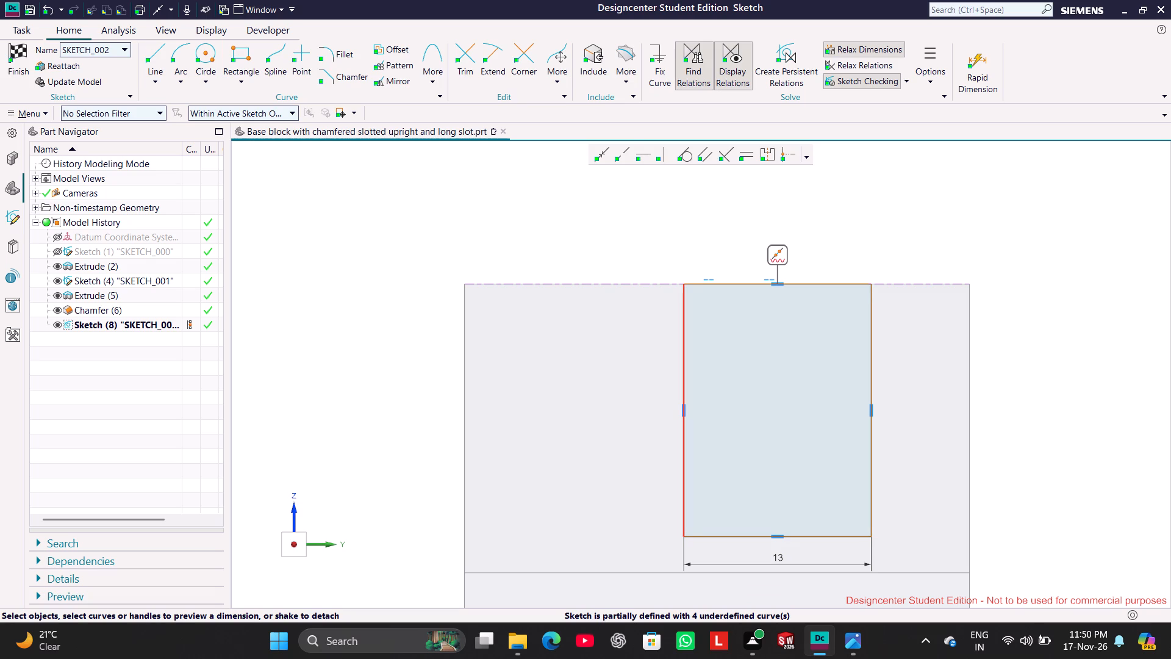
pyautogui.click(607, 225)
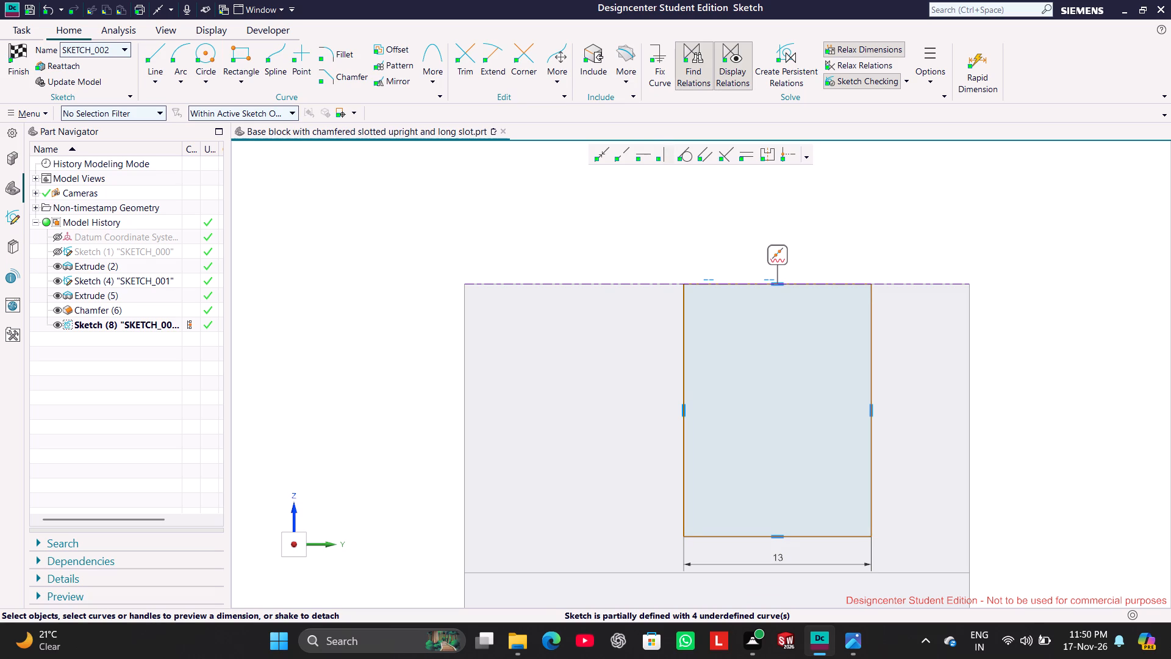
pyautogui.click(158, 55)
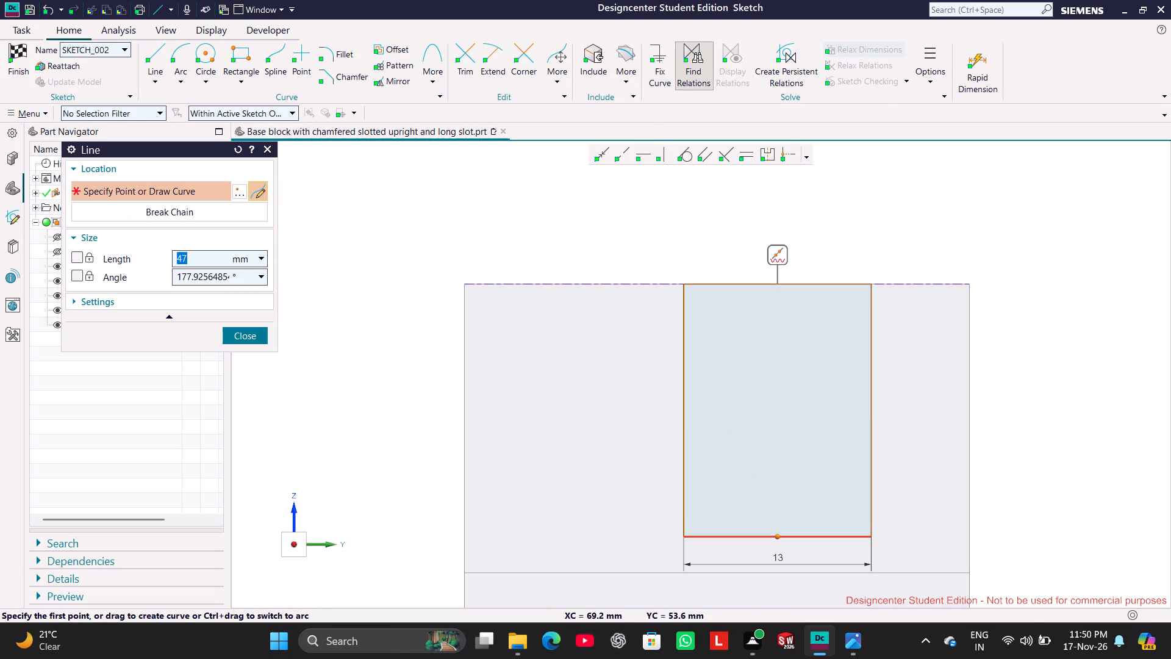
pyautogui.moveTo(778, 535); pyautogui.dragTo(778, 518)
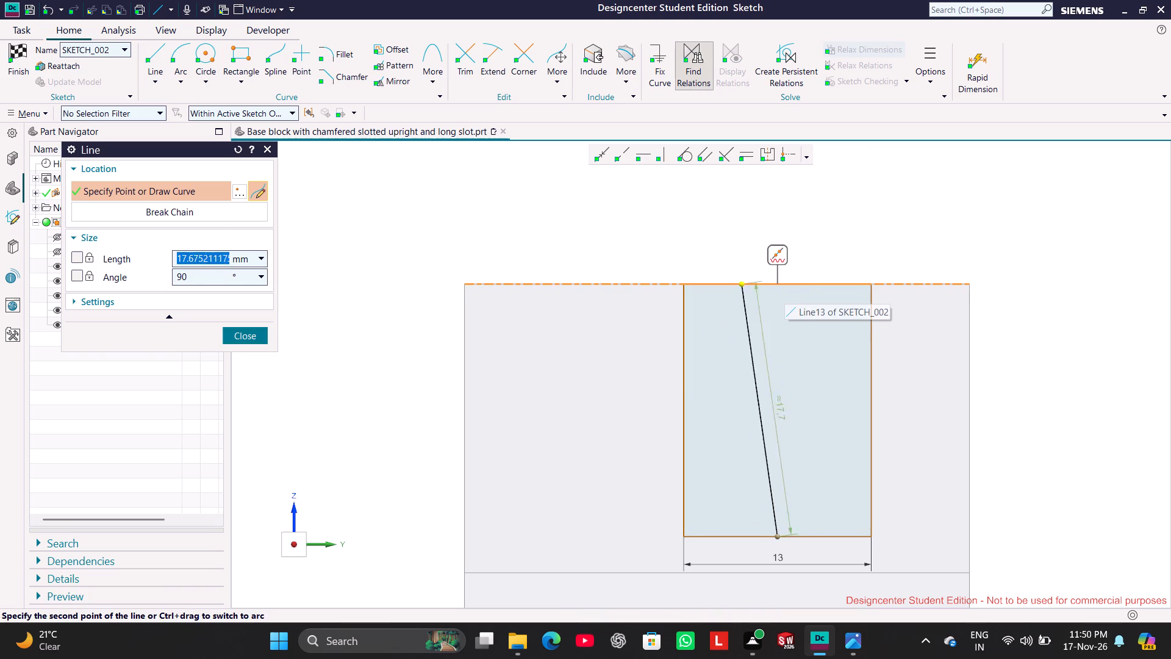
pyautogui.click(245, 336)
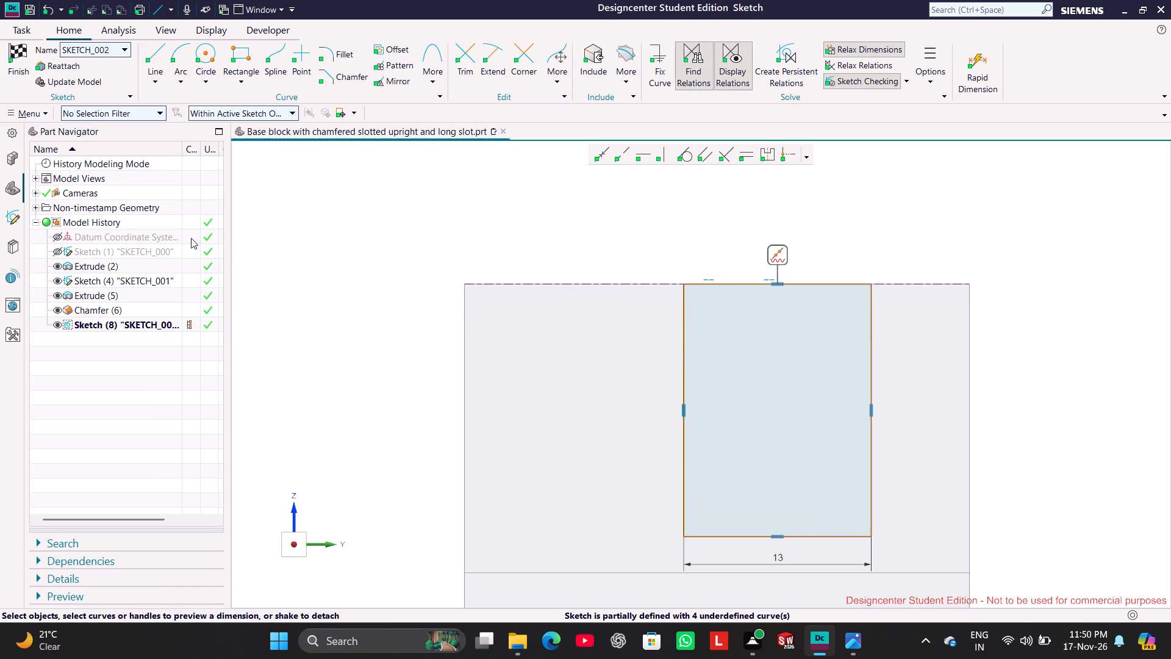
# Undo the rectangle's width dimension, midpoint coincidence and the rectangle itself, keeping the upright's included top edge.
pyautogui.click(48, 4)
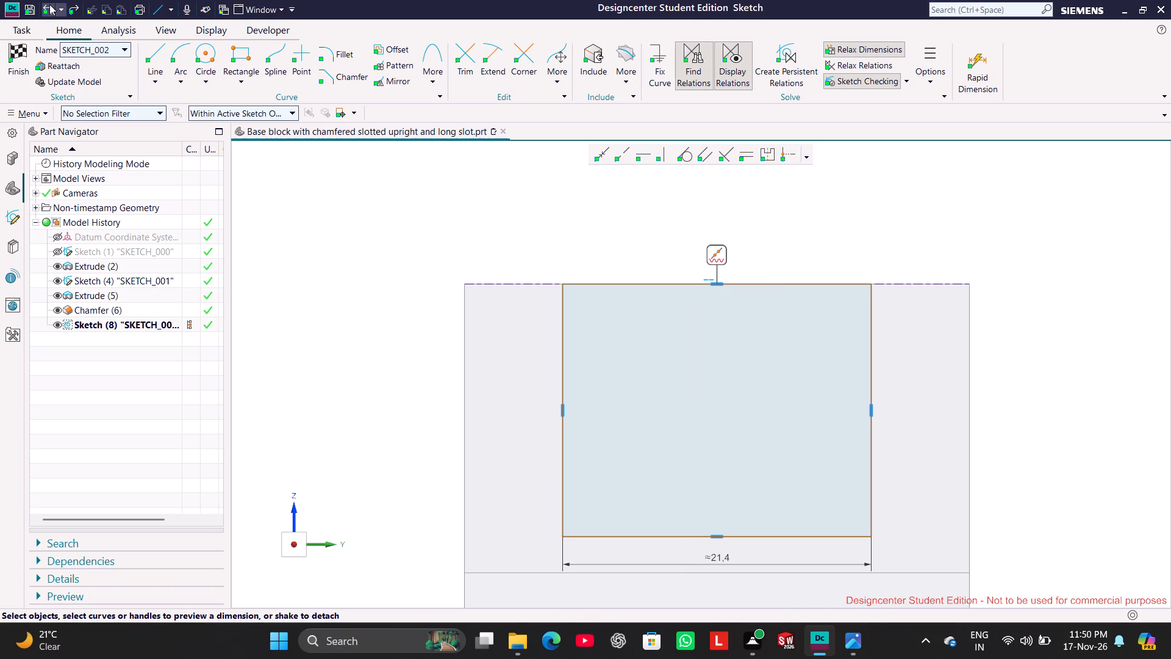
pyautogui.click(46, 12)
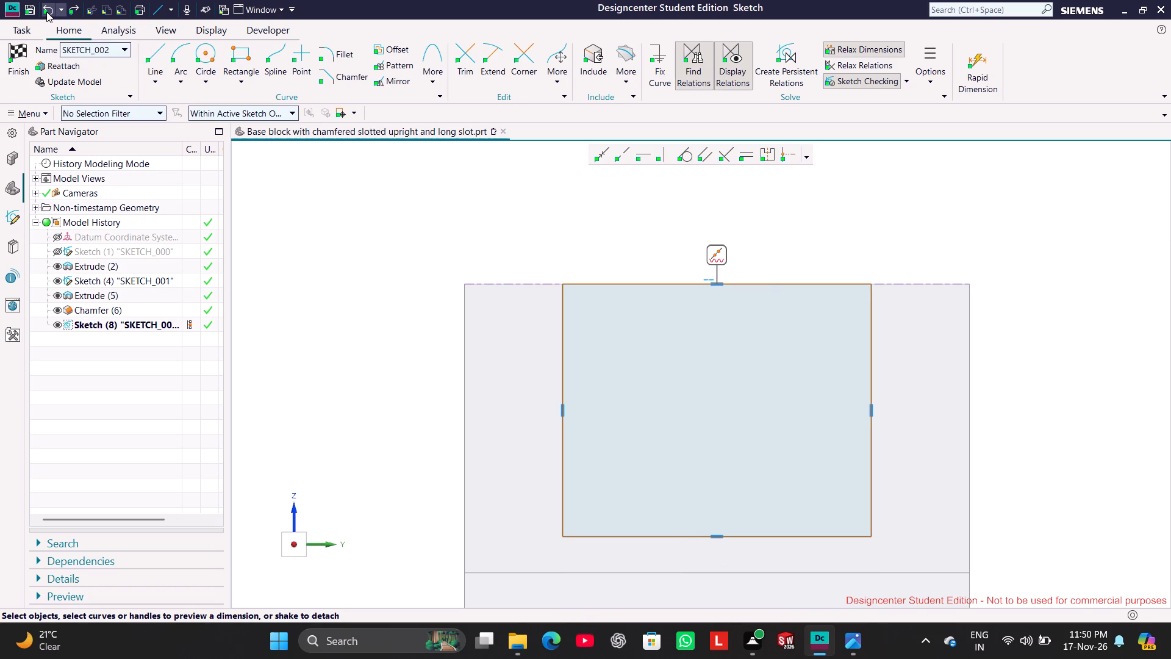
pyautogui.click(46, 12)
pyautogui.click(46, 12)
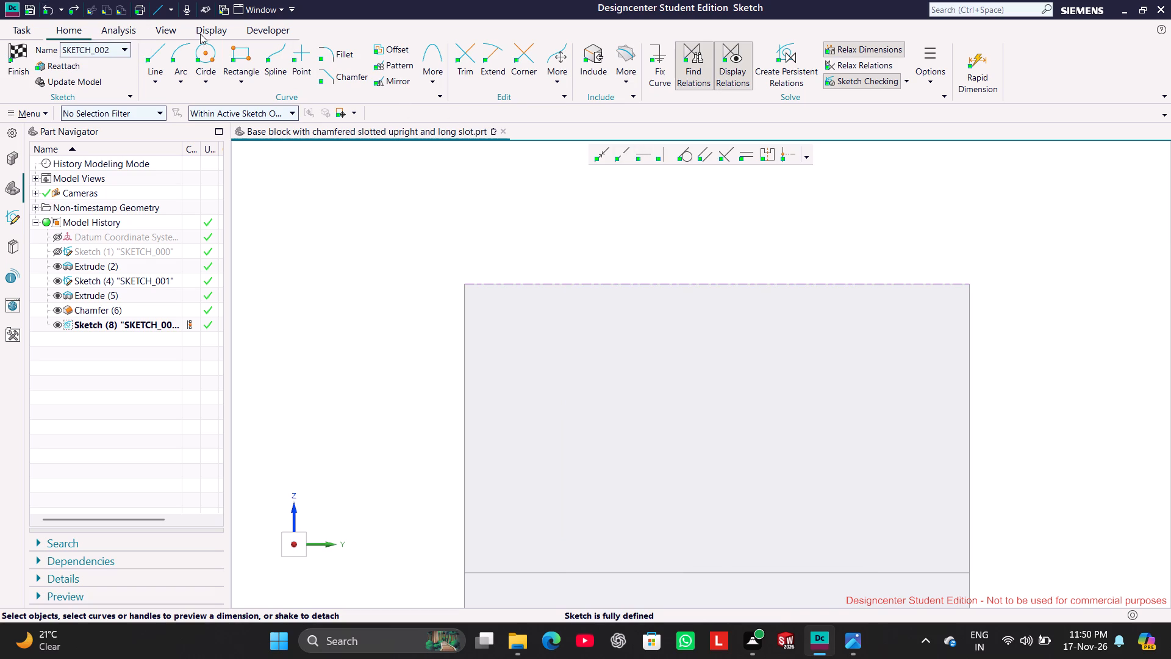
# Draw a 71 mm vertical line from the midpoint of the upright's included top edge down to the sketch's horizontal axis.
pyautogui.click(154, 57)
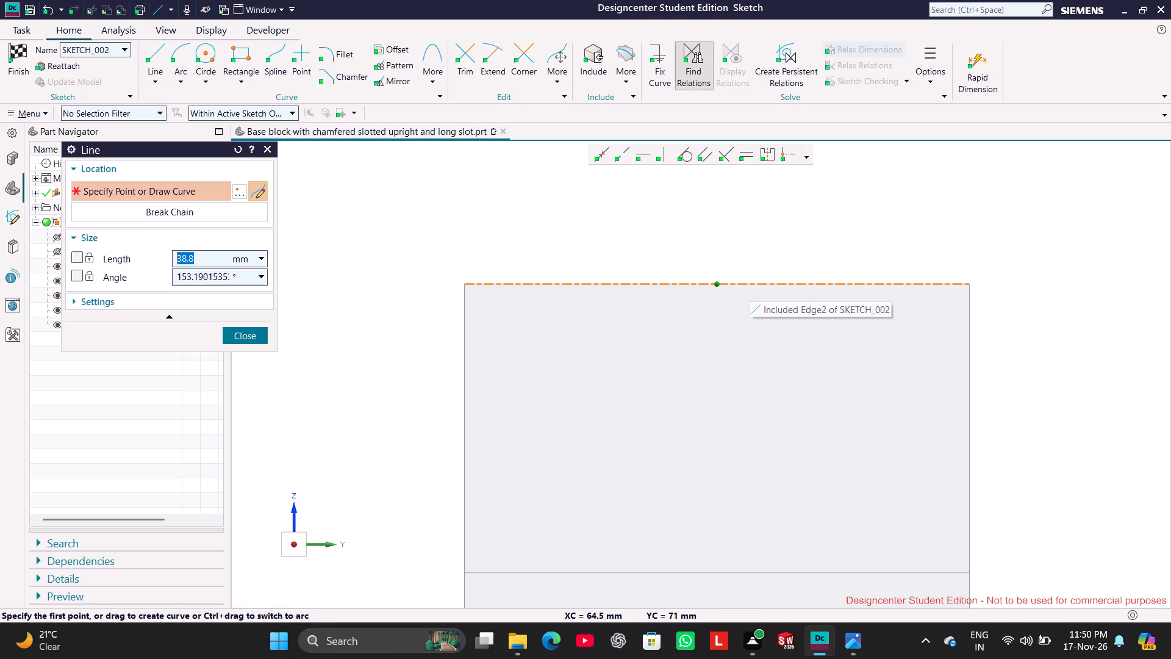
pyautogui.click(722, 283)
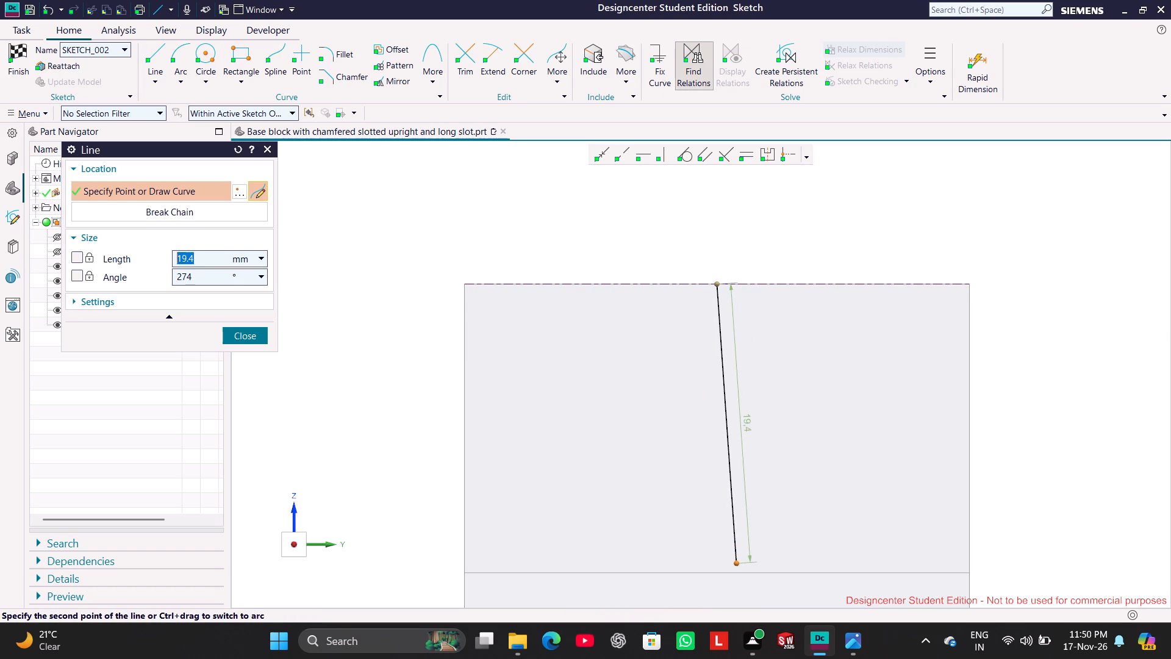
pyautogui.scroll(2, 738, 568)
pyautogui.scroll(-8, 738, 568)
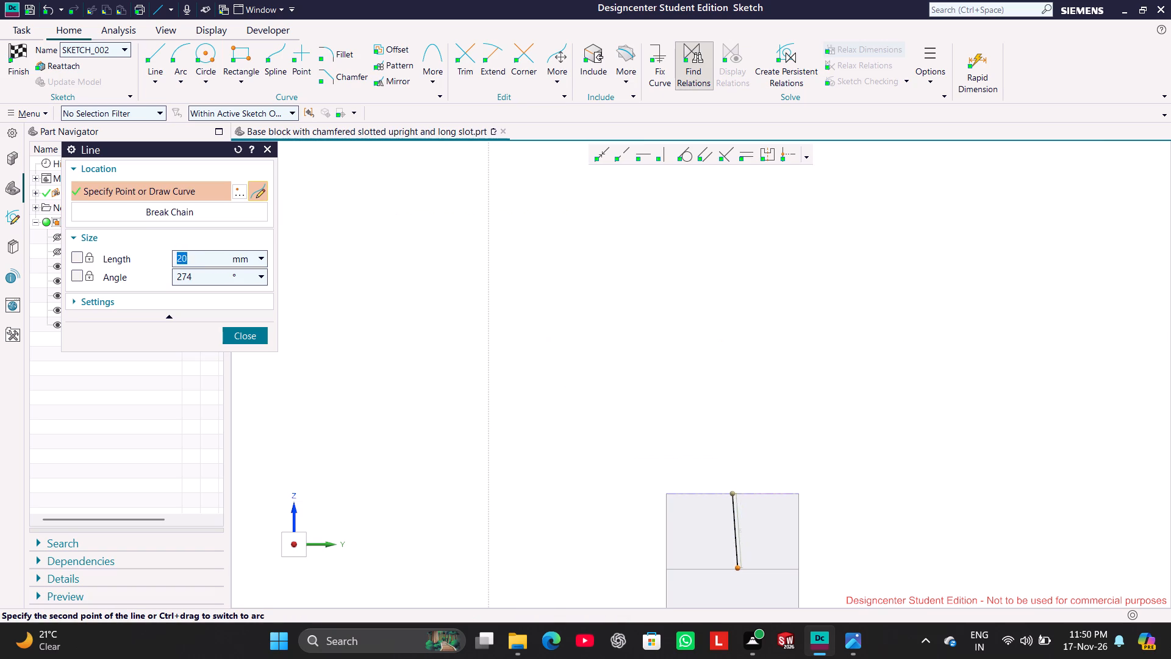
pyautogui.scroll(4, 745, 580)
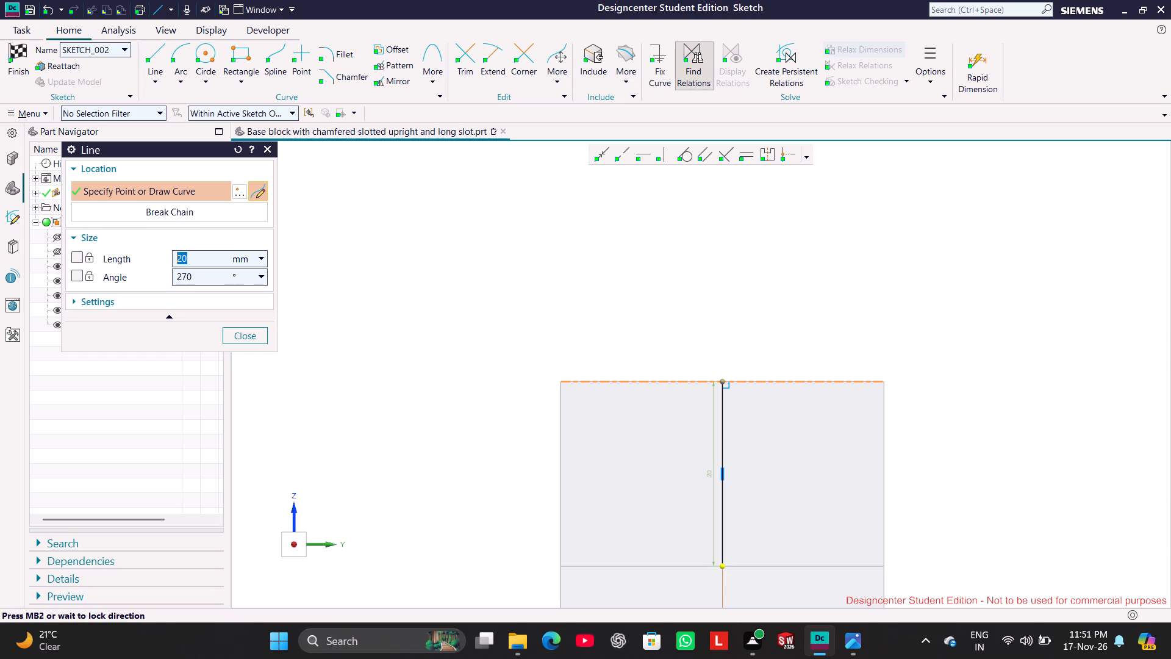
pyautogui.scroll(2, 727, 564)
pyautogui.scroll(-8, 740, 572)
pyautogui.scroll(3, 782, 597)
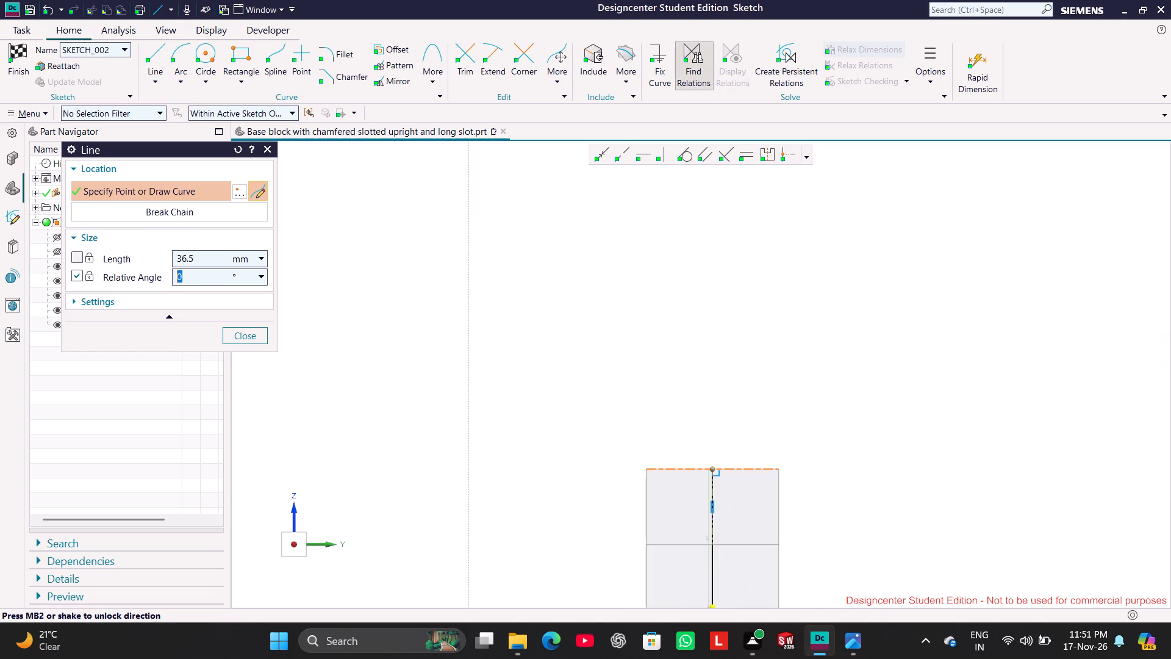
pyautogui.scroll(4, 793, 607)
pyautogui.scroll(-17, 769, 614)
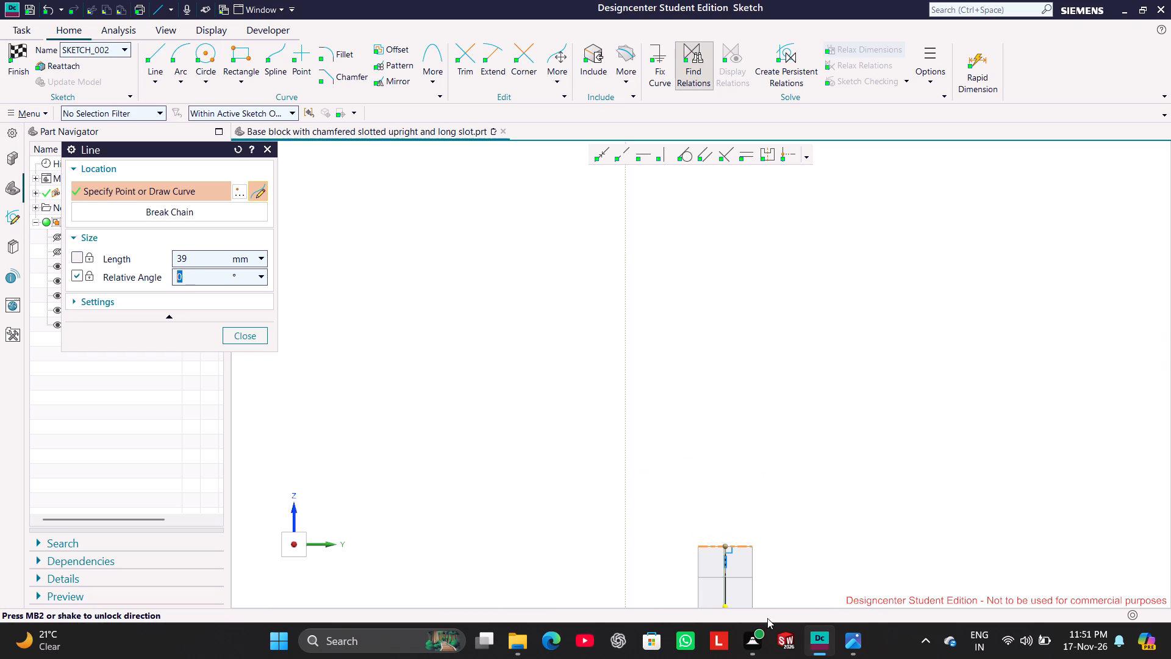
pyautogui.scroll(9, 751, 605)
pyautogui.scroll(-2, 695, 559)
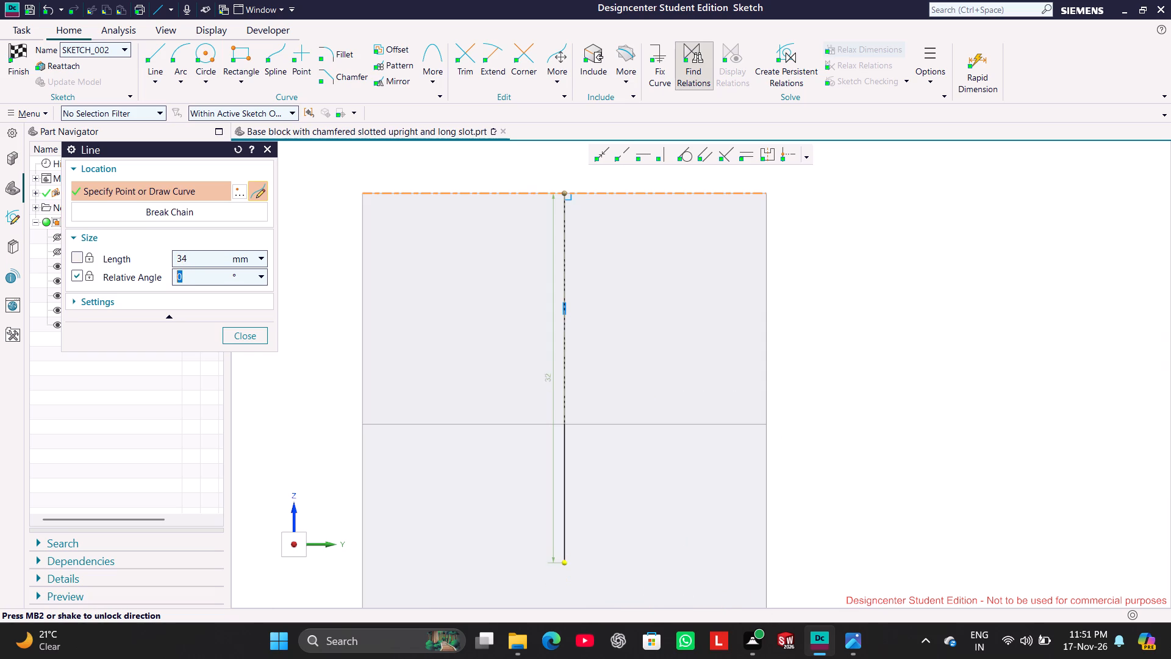
pyautogui.scroll(-8, 695, 559)
pyautogui.moveTo(809, 567); pyautogui.dragTo(798, 268, button='middle')
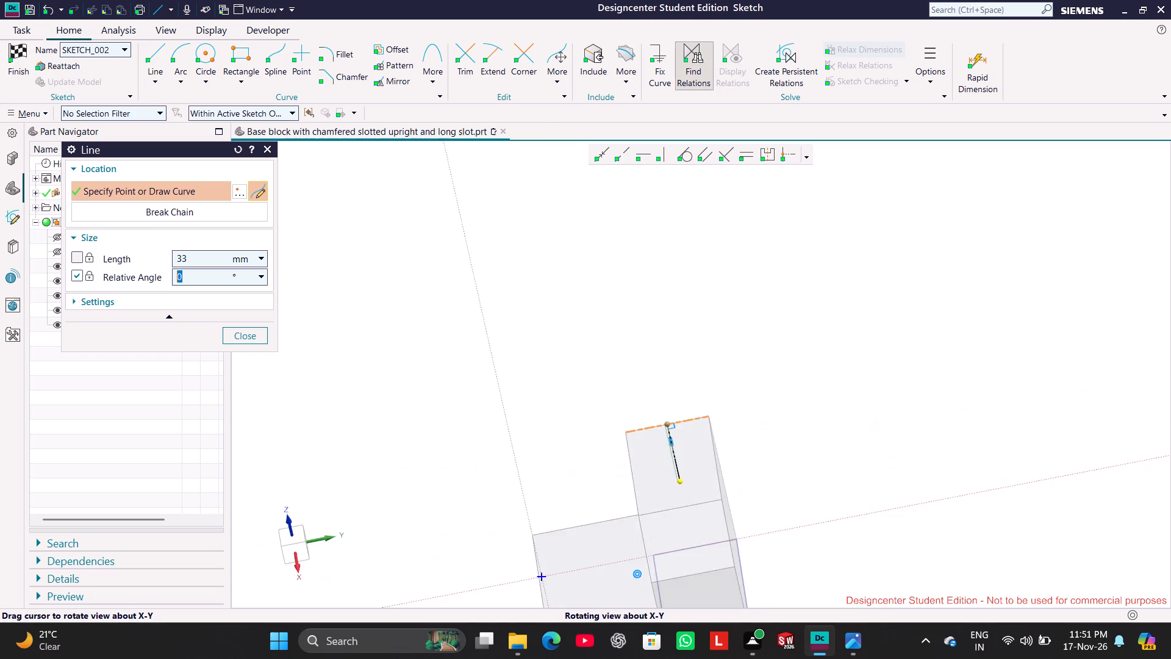
pyautogui.moveTo(798, 268); pyautogui.dragTo(823, 647, button='middle')
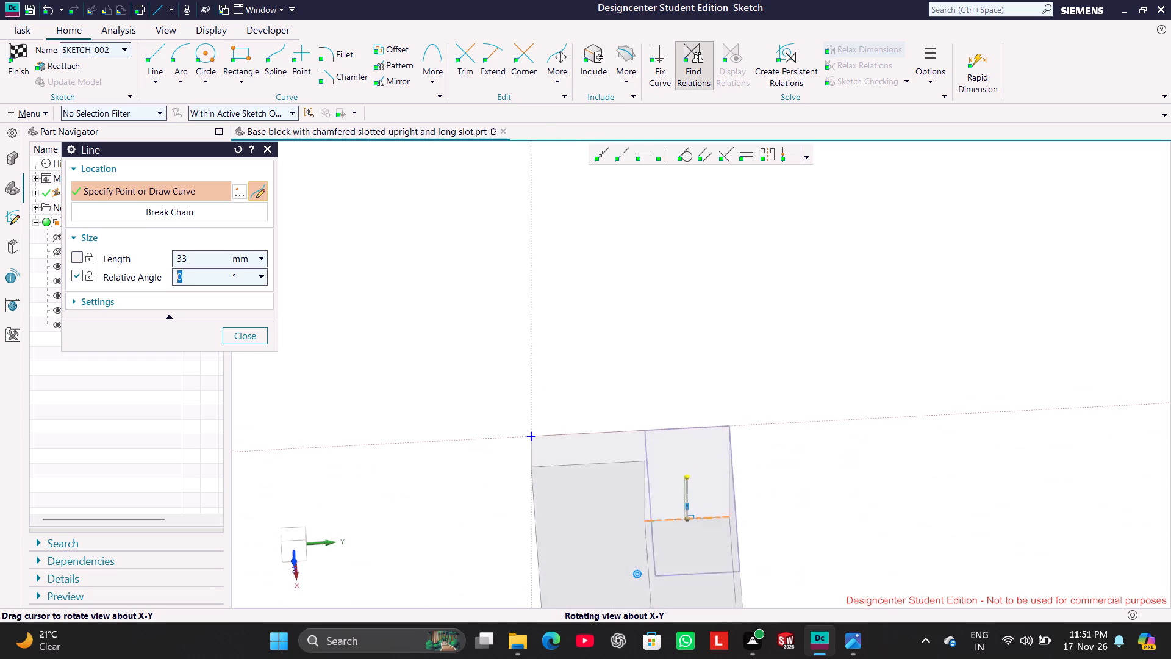
pyautogui.moveTo(823, 647); pyautogui.dragTo(823, 603, button='middle')
pyautogui.scroll(3, 816, 592)
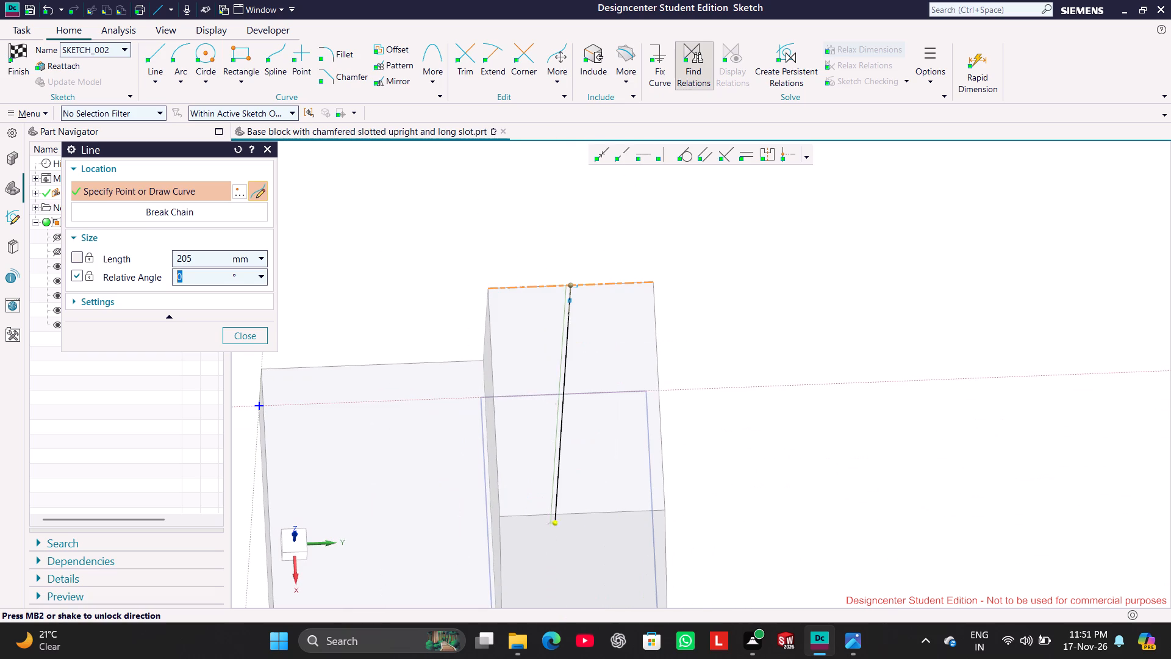
pyautogui.click(300, 546)
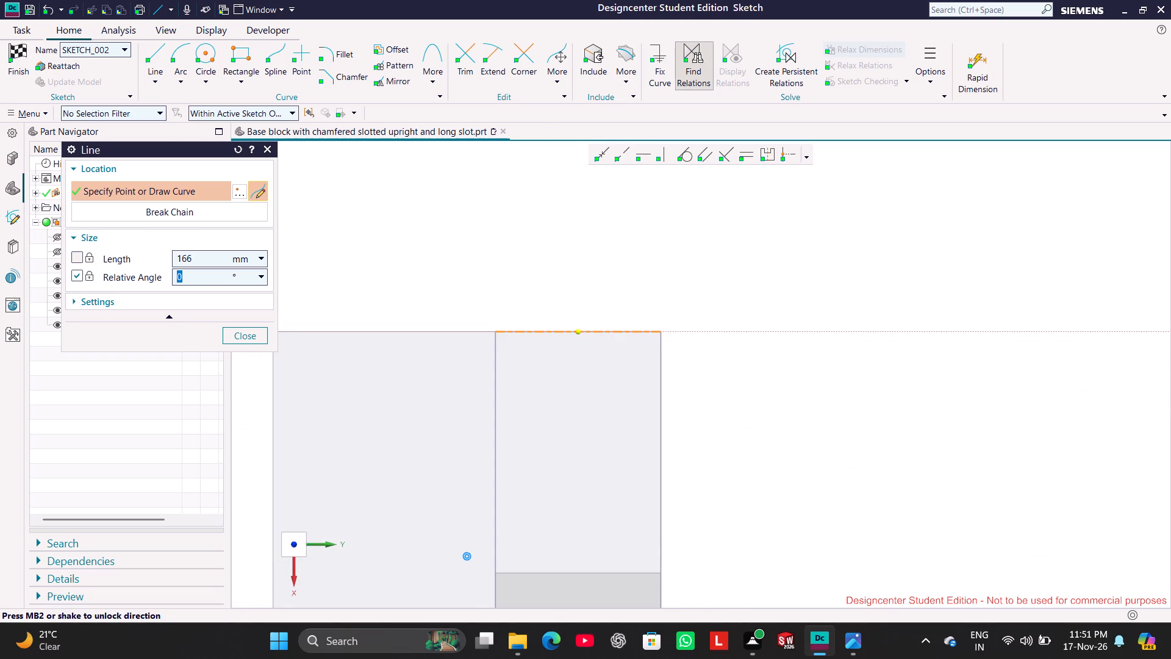
pyautogui.moveTo(298, 537); pyautogui.dragTo(303, 441, button='middle')
pyautogui.click(299, 539)
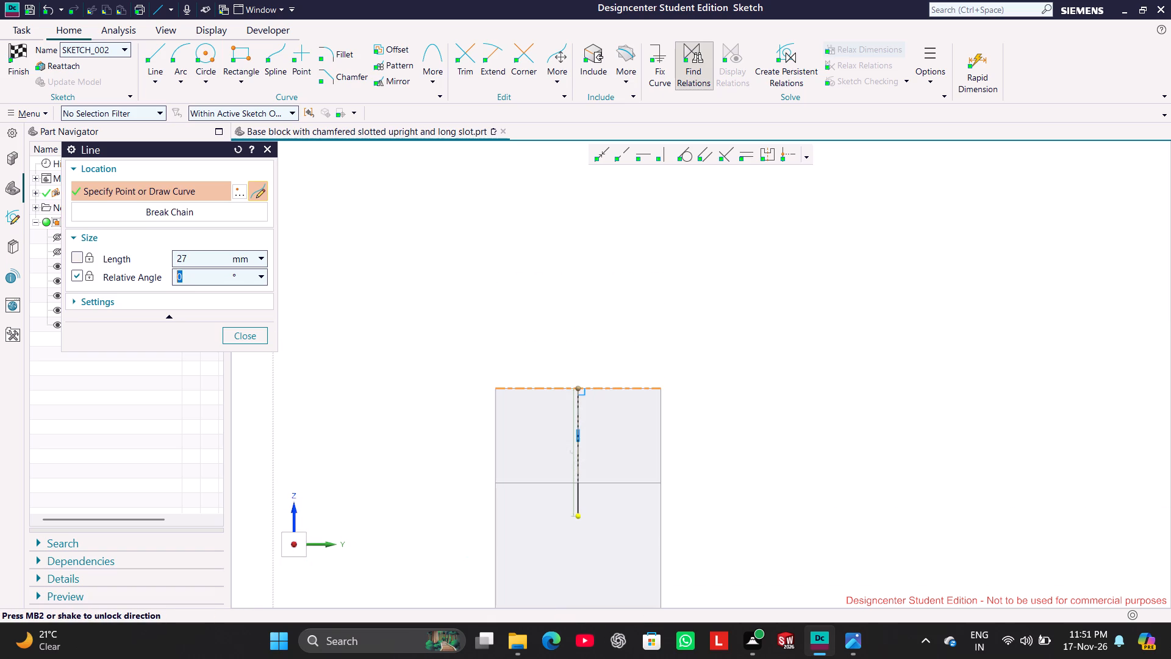
pyautogui.scroll(2, 571, 524)
pyautogui.scroll(-11, 592, 546)
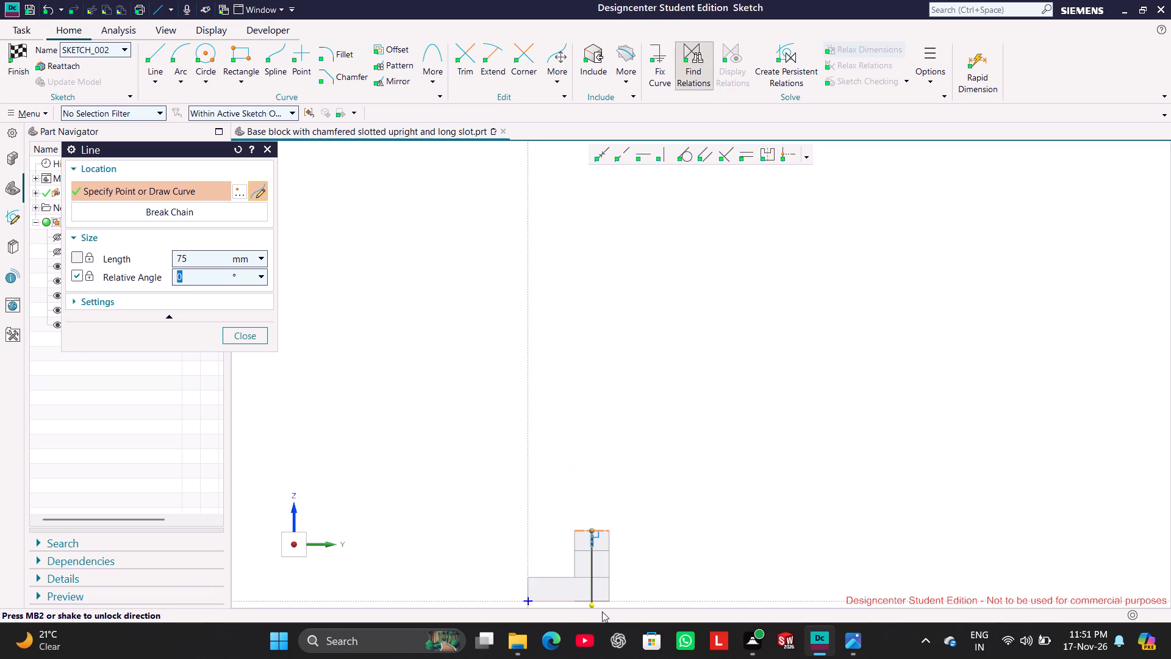
pyautogui.scroll(-2, 602, 611)
pyautogui.scroll(7, 582, 608)
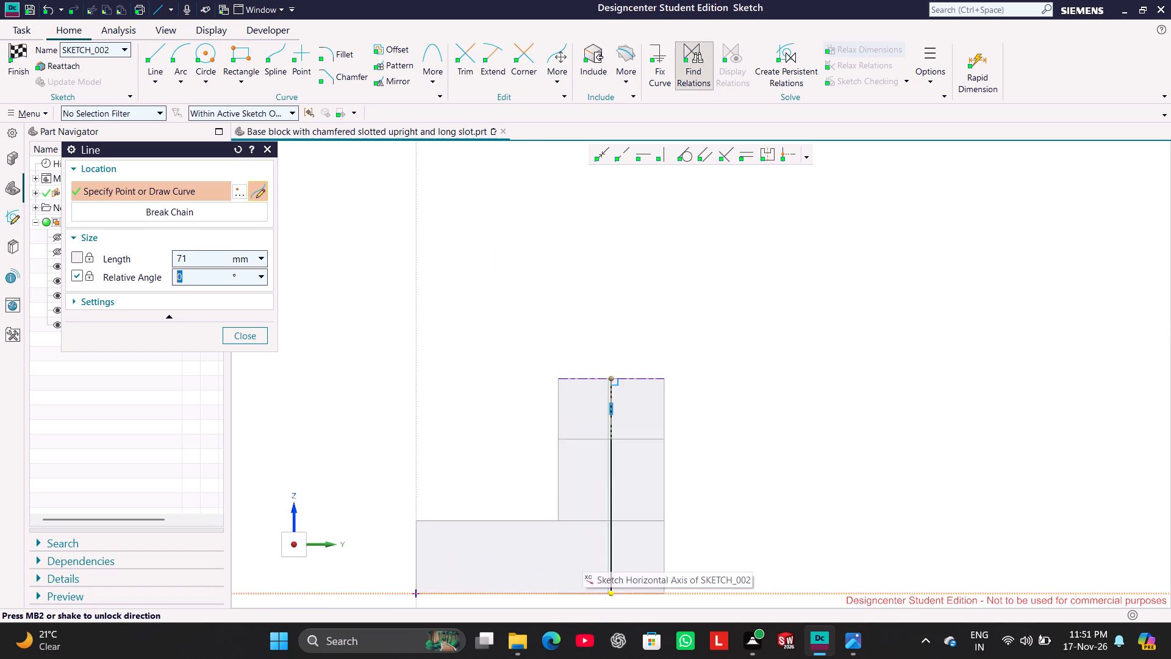
pyautogui.scroll(3, 582, 603)
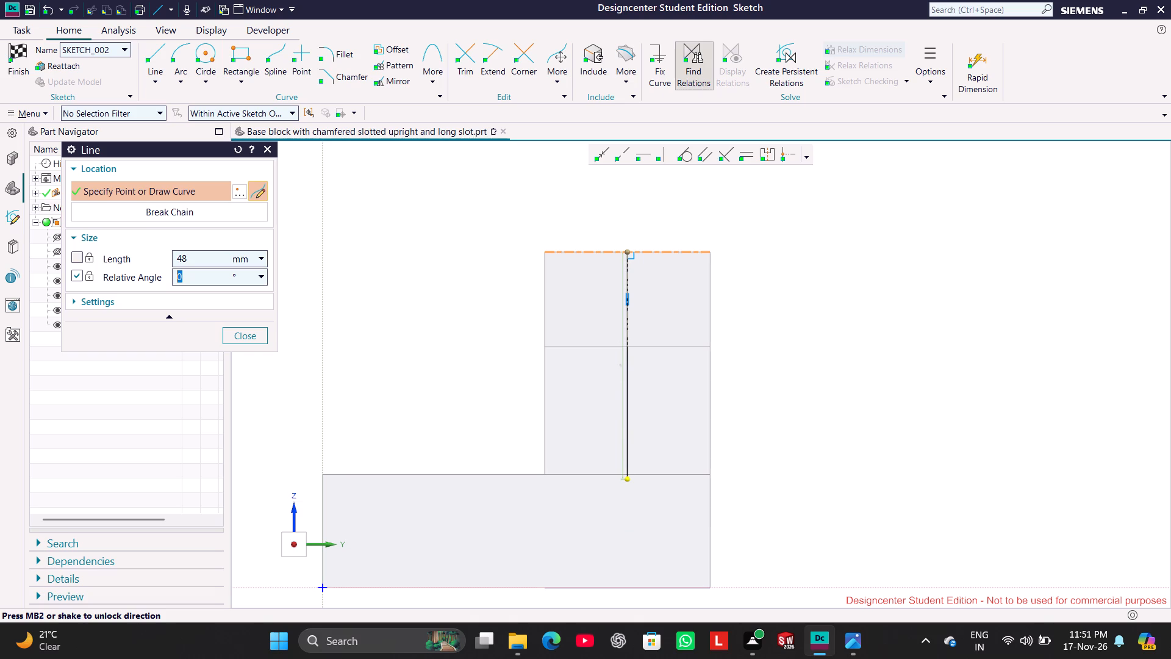
pyautogui.click(629, 588)
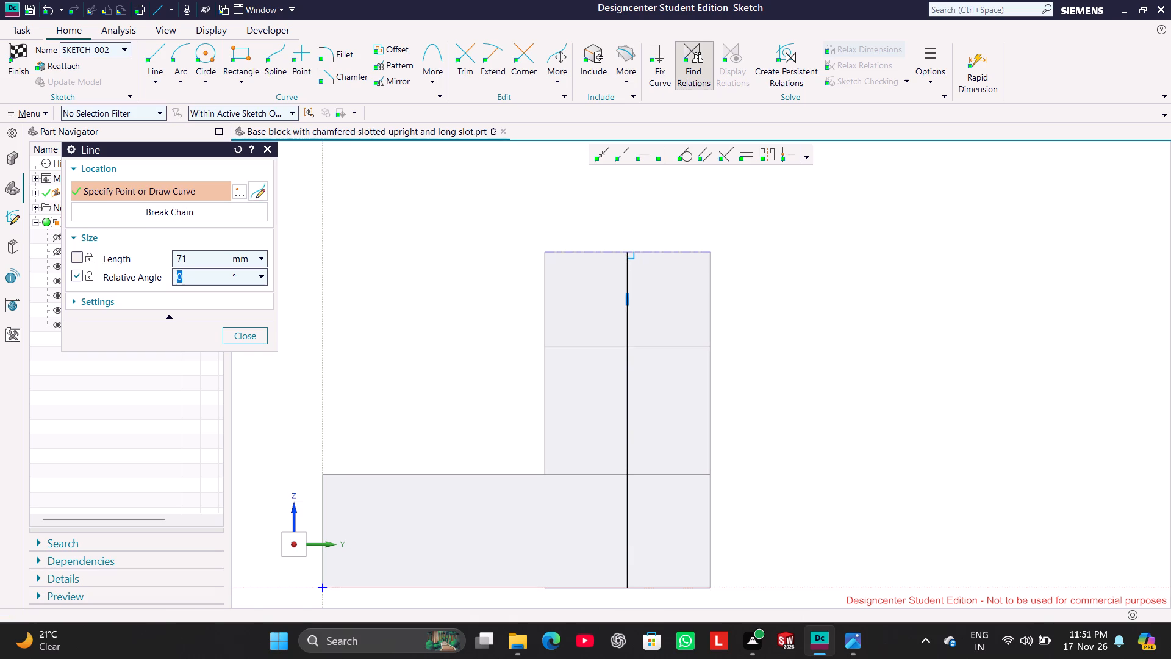
pyautogui.click(246, 345)
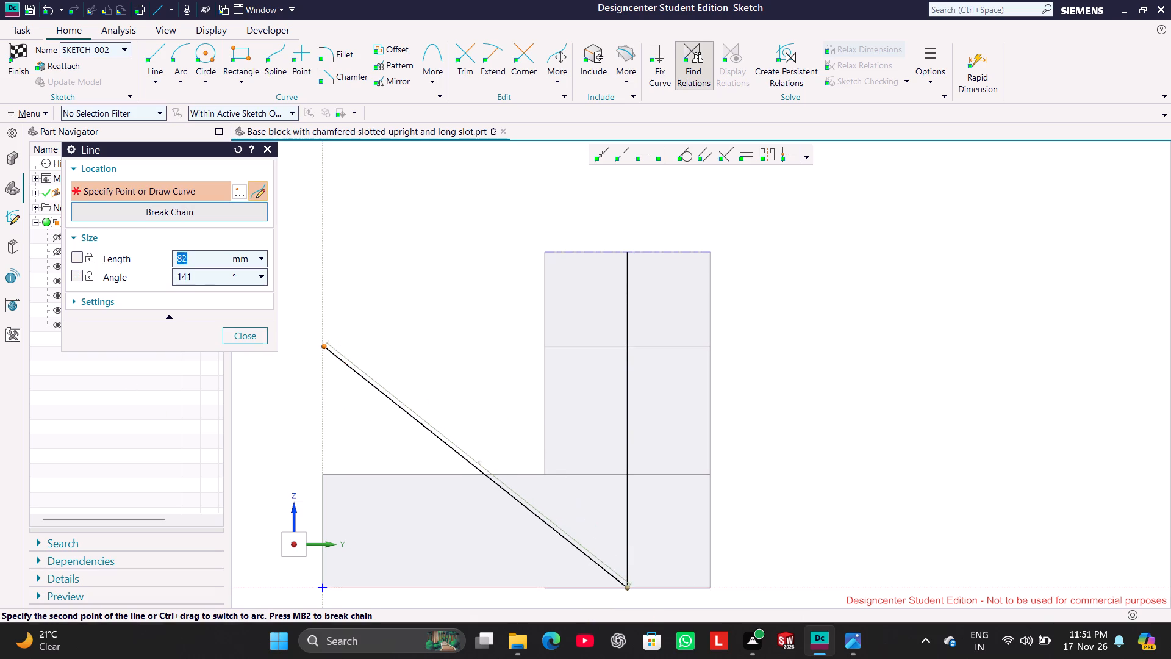
# Convert the upright's vertical centreline to a reference line.
pyautogui.click(259, 333)
pyautogui.rightClick(624, 317)
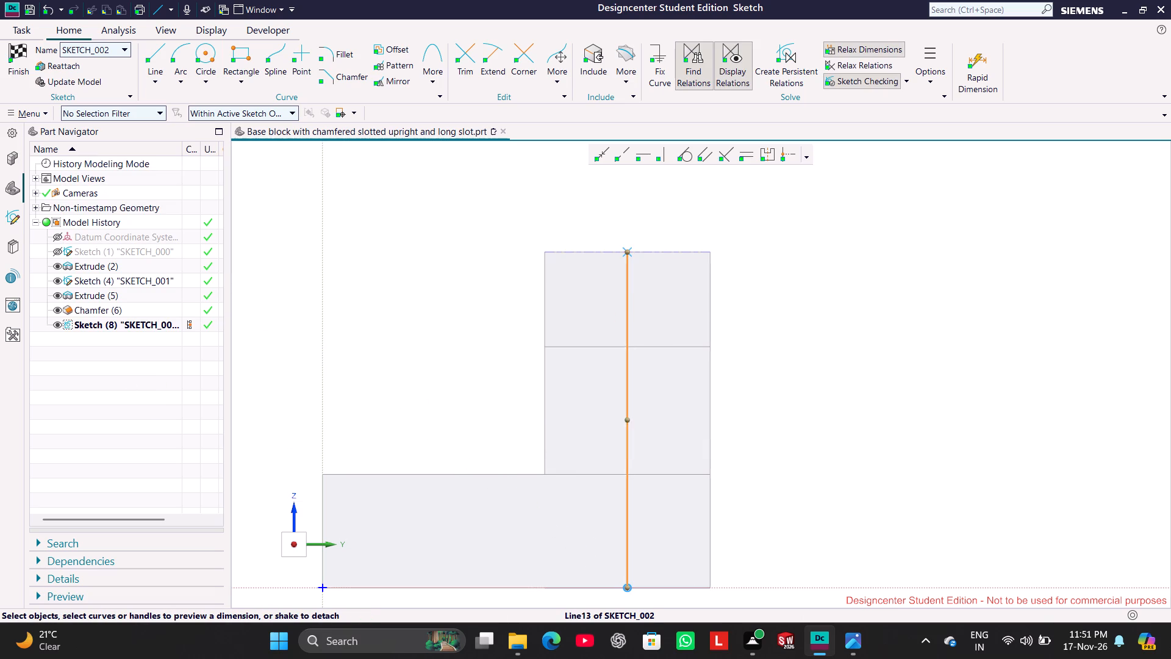
pyautogui.click(639, 299)
pyautogui.click(428, 249)
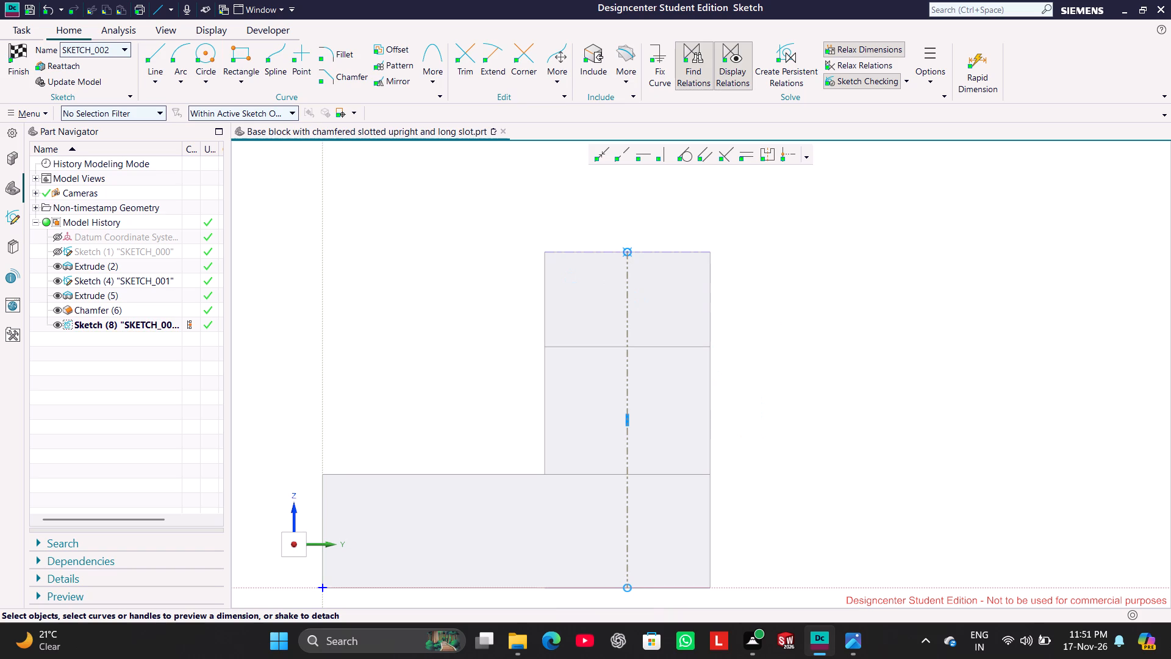
# Draw a rectangle about 21 mm wide and 29 mm high down from the upright's included top edge, straddling the centreline.
pyautogui.click(240, 46)
pyautogui.click(240, 85)
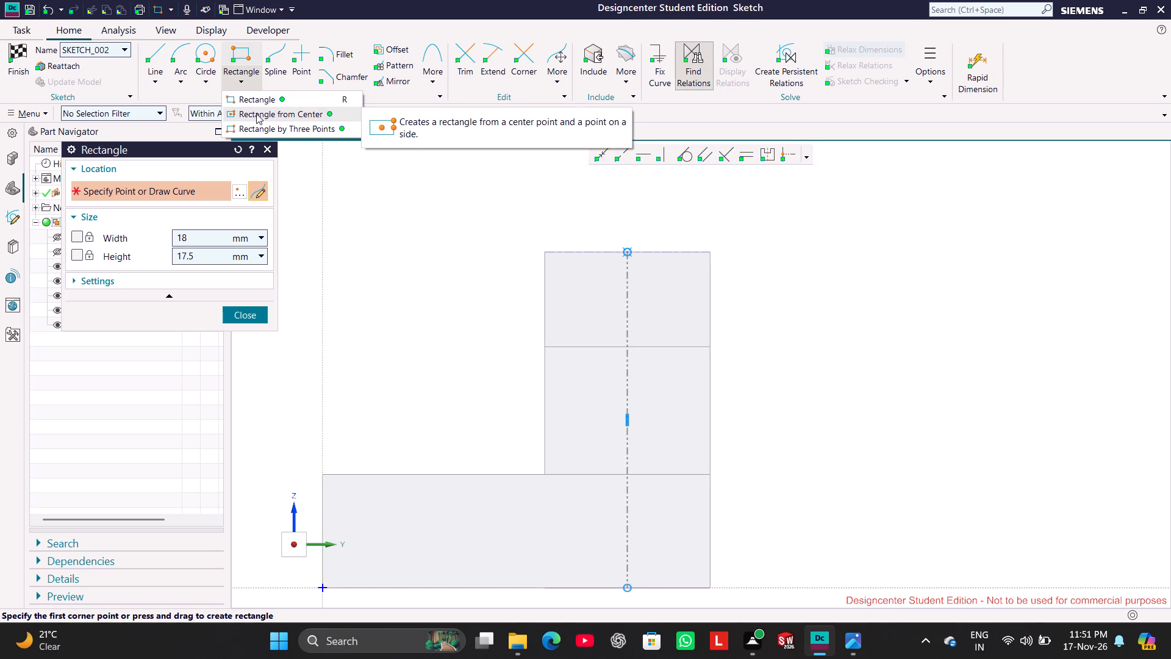
pyautogui.click(245, 56)
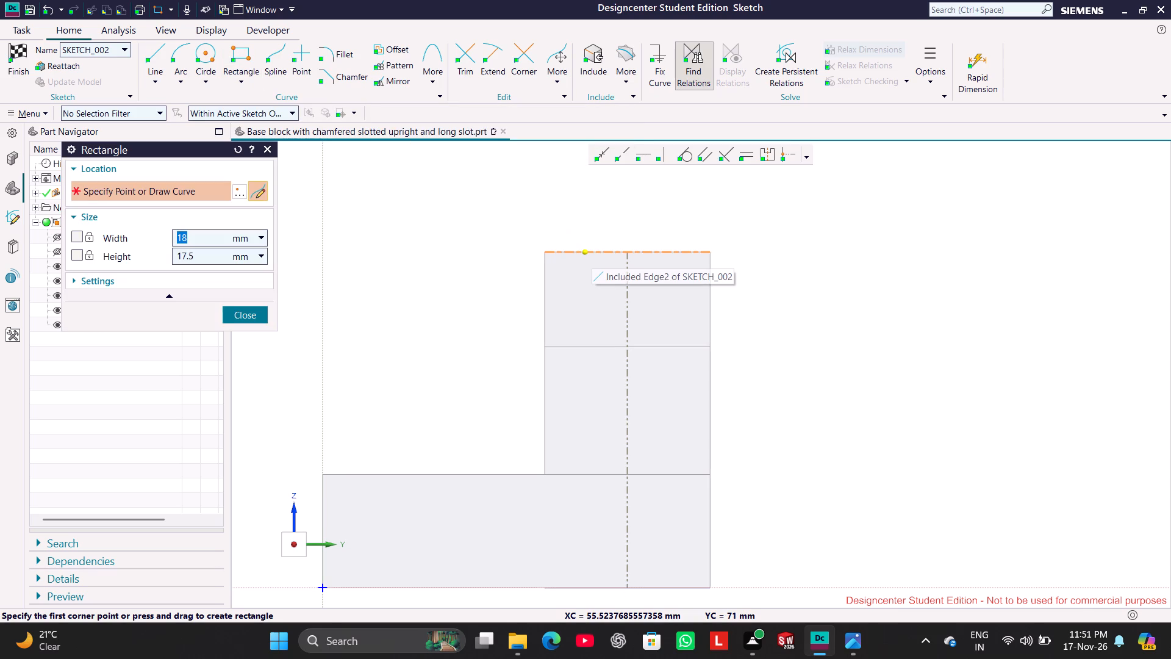
pyautogui.click(583, 254)
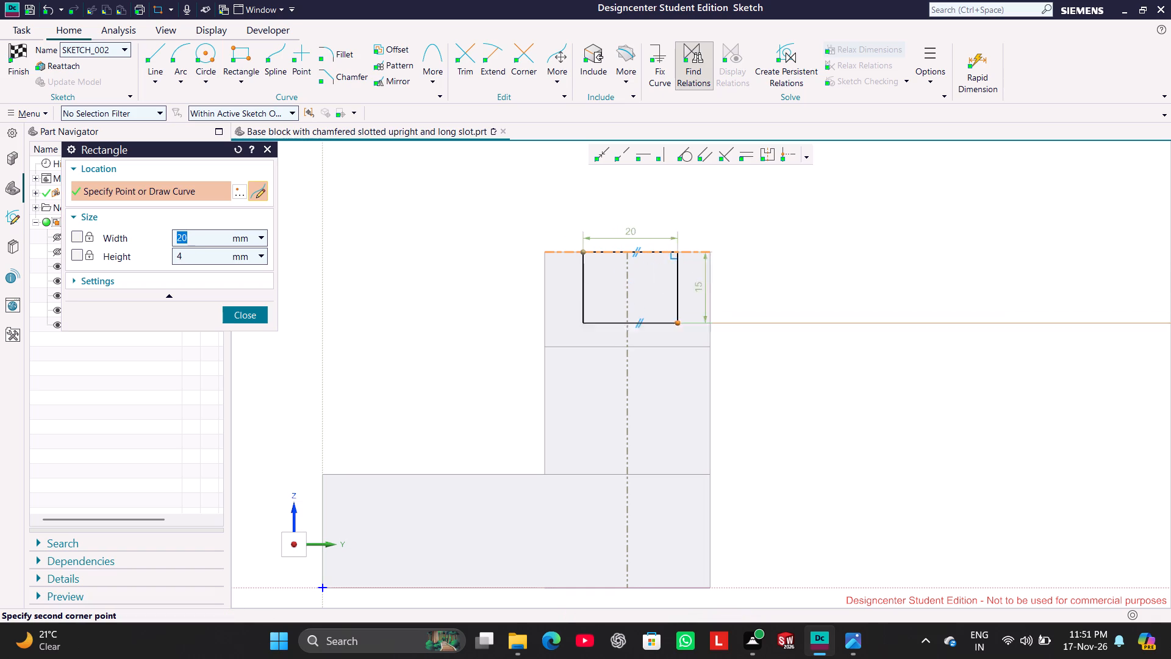
pyautogui.click(682, 388)
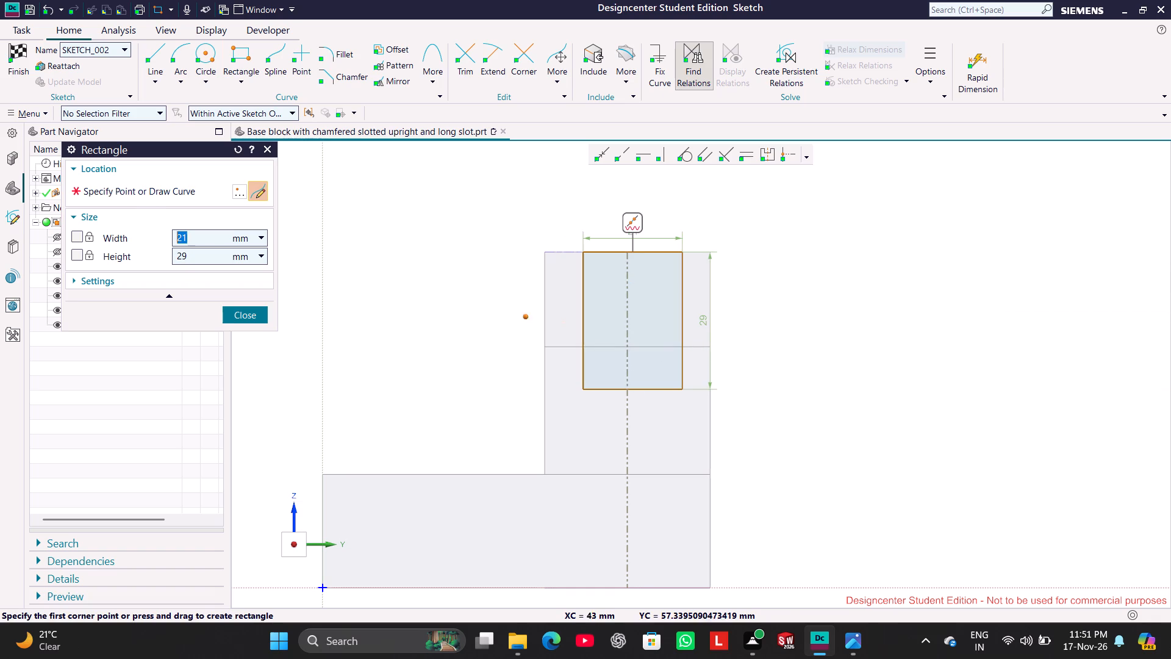
pyautogui.click(246, 317)
# Make the centreline's top endpoint coincident with the midpoint of the rectangle's top edge.
pyautogui.scroll(5, 664, 234)
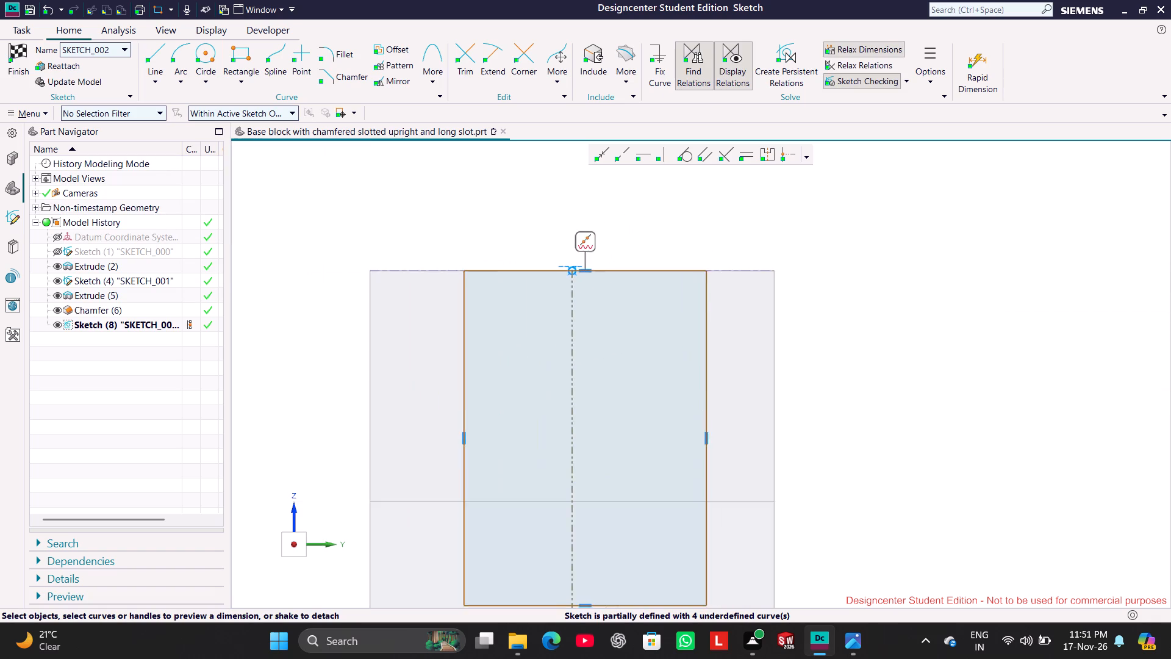
pyautogui.scroll(1, 654, 250)
pyautogui.scroll(4, 582, 281)
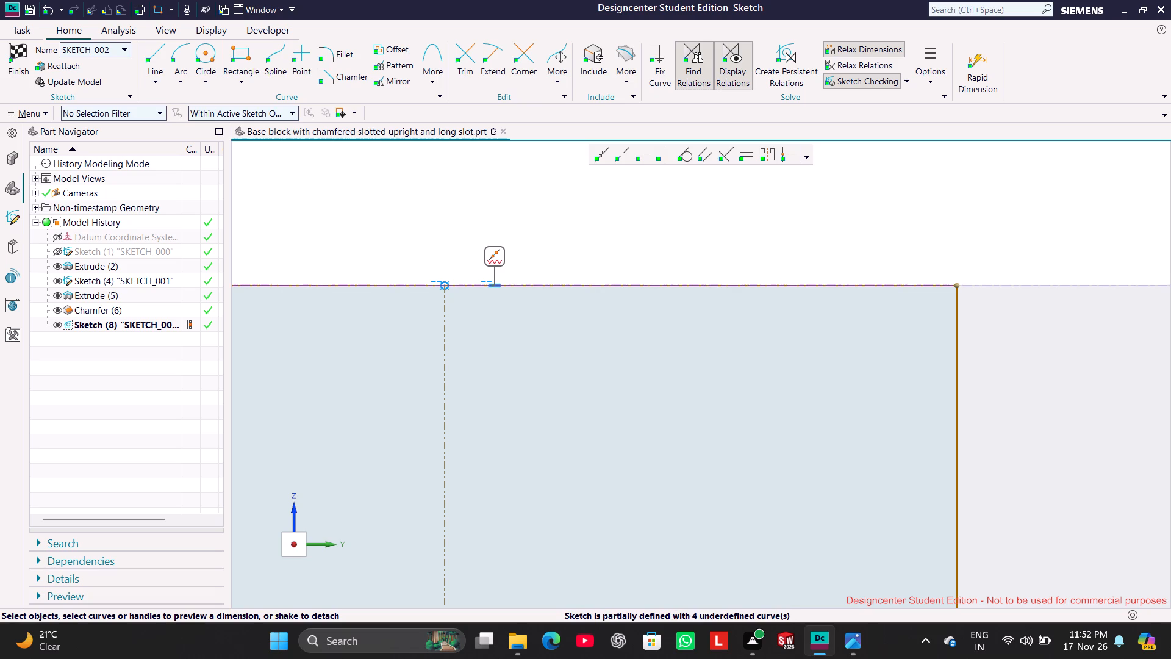
pyautogui.moveTo(497, 255); pyautogui.dragTo(550, 209)
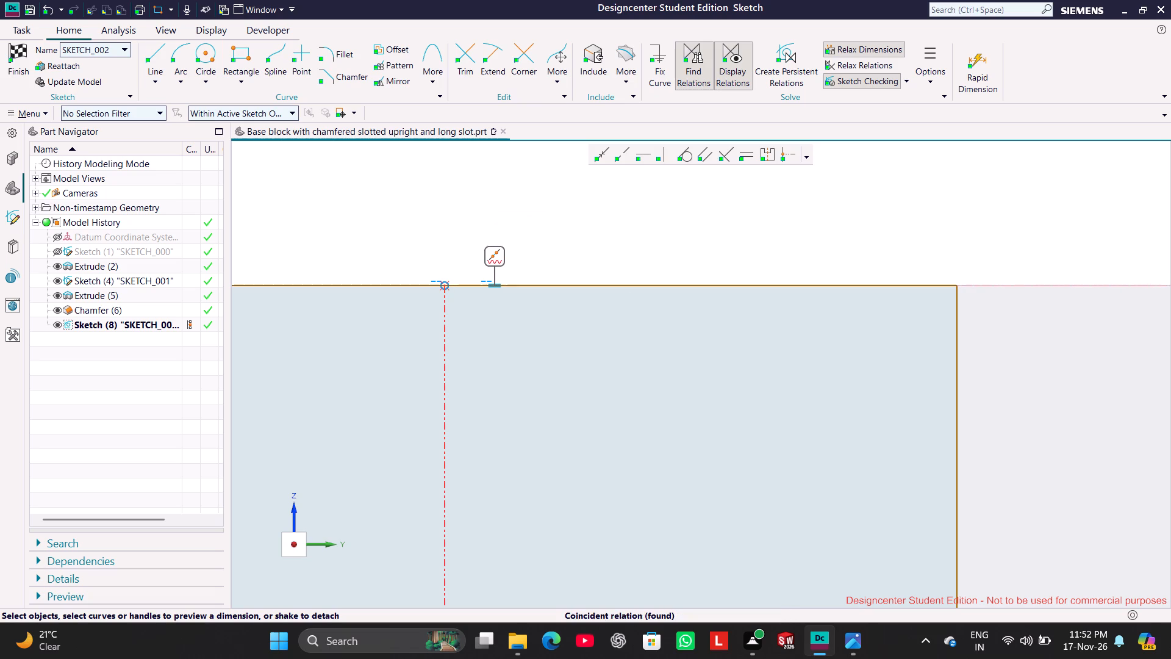
pyautogui.click(600, 156)
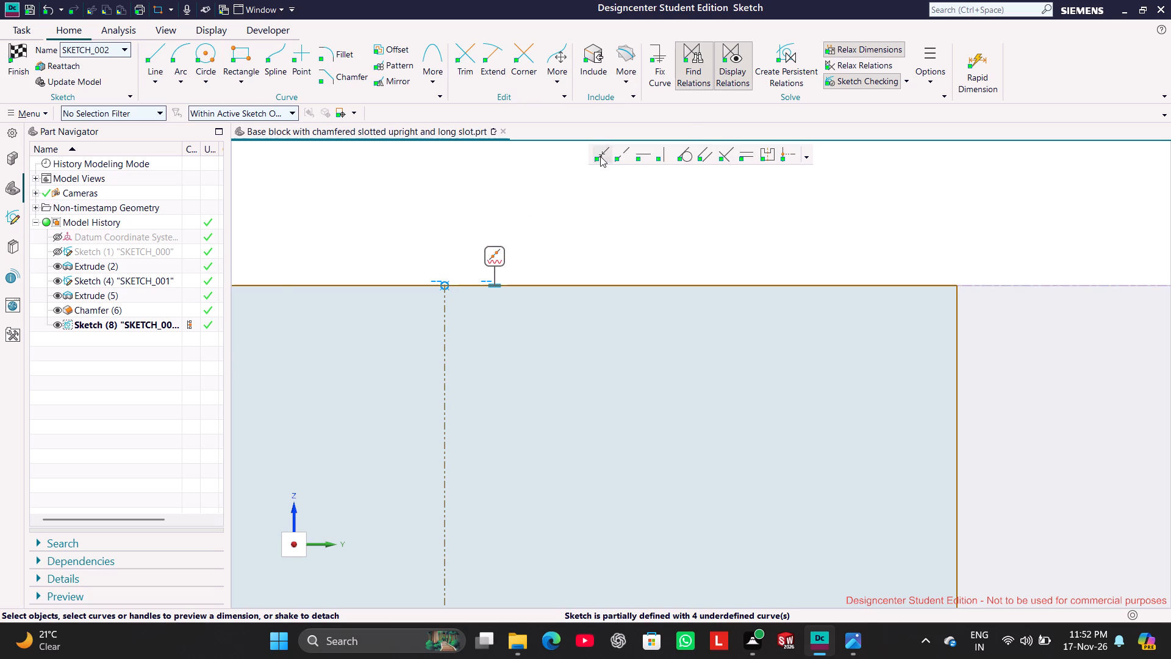
pyautogui.click(445, 285)
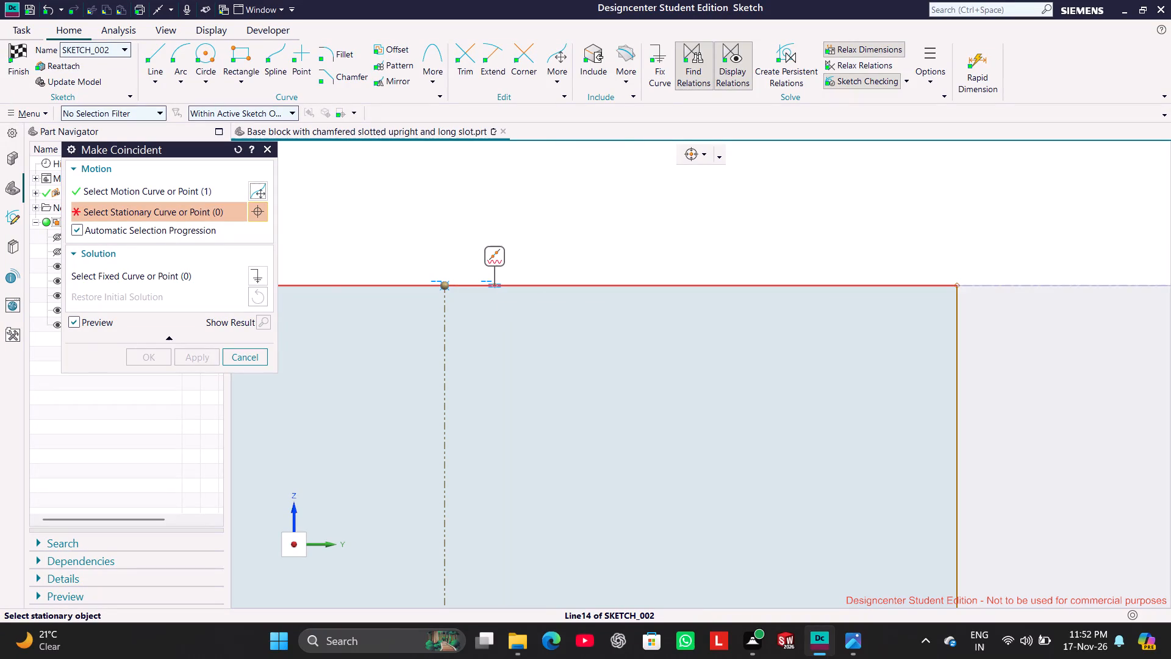
pyautogui.click(496, 285)
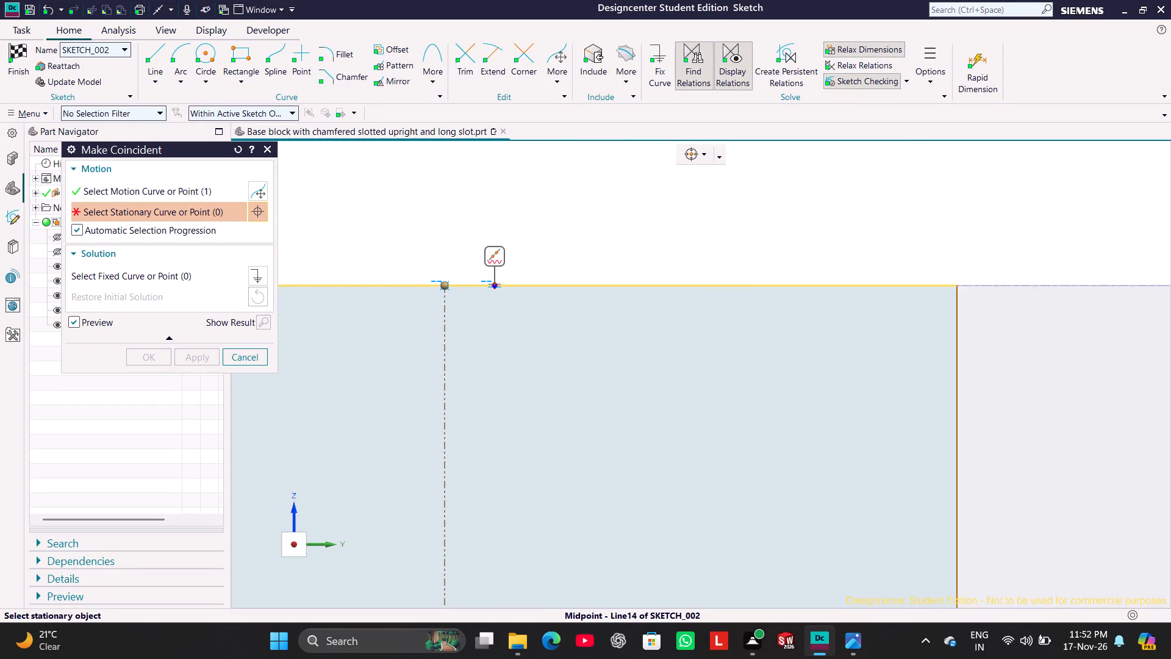
pyautogui.click(204, 359)
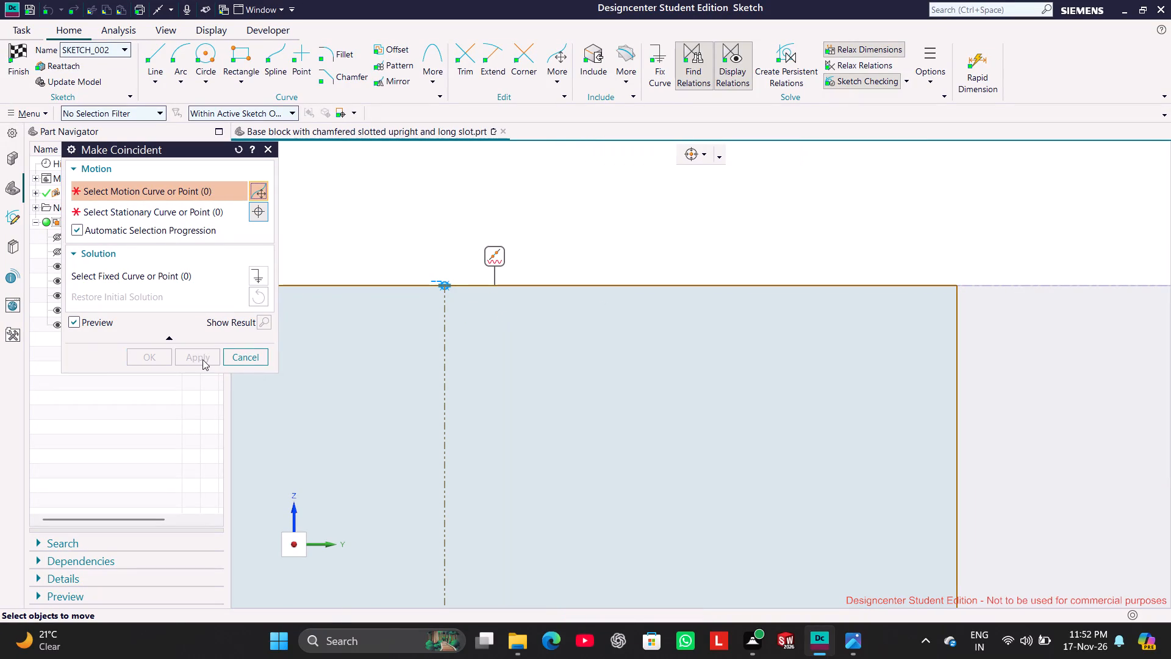
pyautogui.click(240, 354)
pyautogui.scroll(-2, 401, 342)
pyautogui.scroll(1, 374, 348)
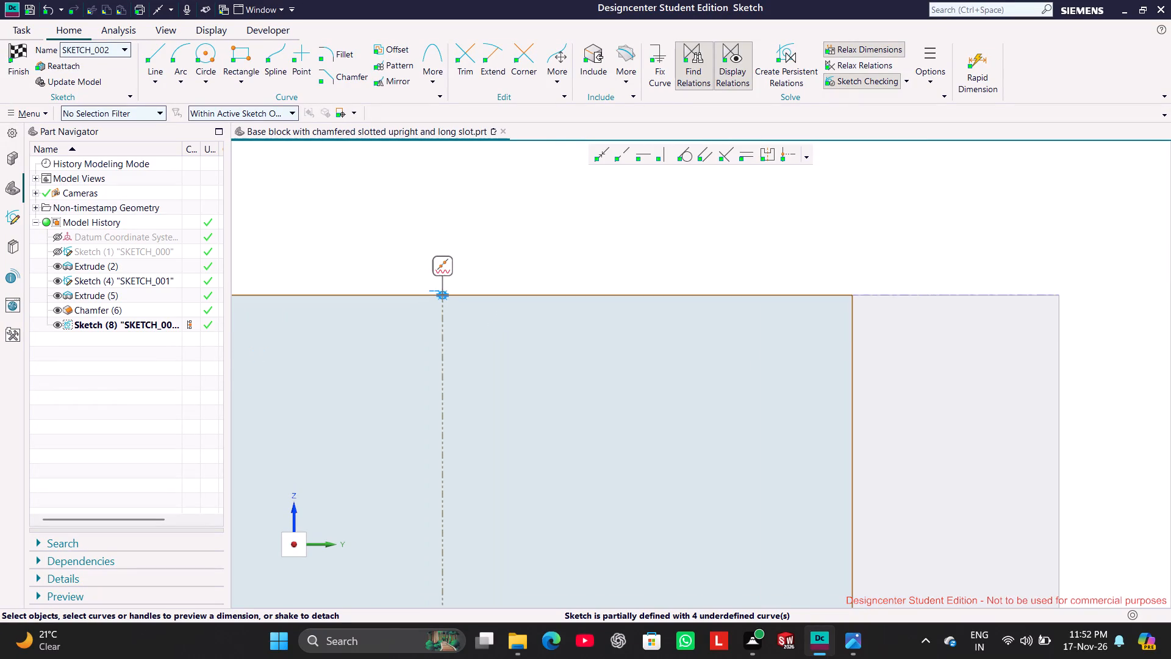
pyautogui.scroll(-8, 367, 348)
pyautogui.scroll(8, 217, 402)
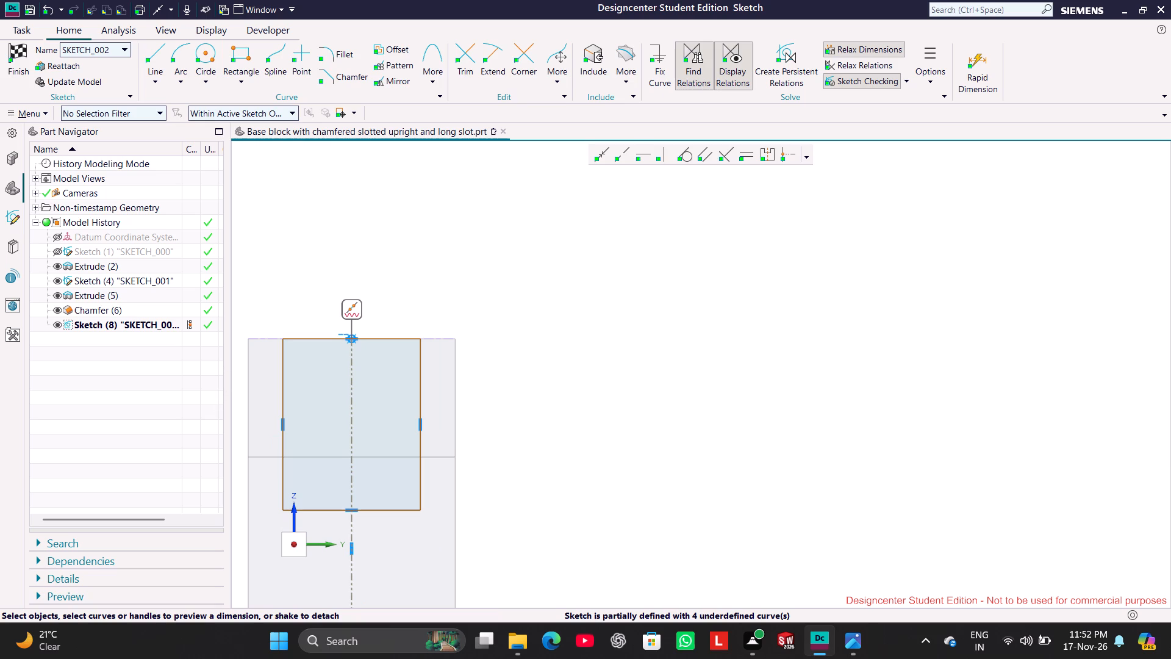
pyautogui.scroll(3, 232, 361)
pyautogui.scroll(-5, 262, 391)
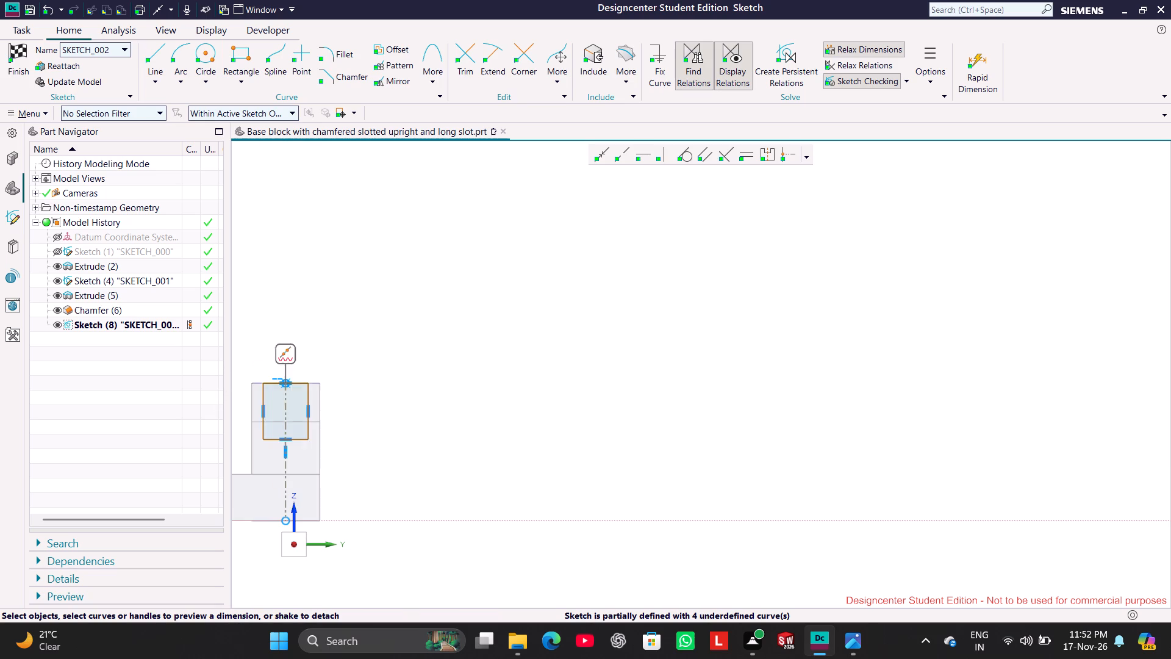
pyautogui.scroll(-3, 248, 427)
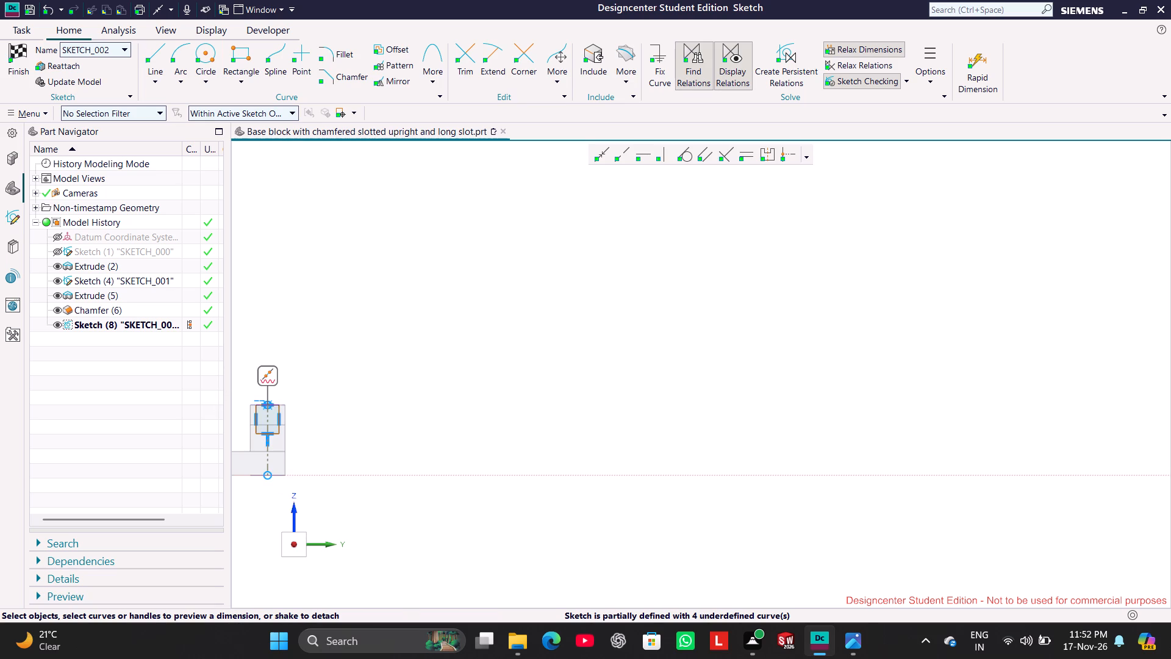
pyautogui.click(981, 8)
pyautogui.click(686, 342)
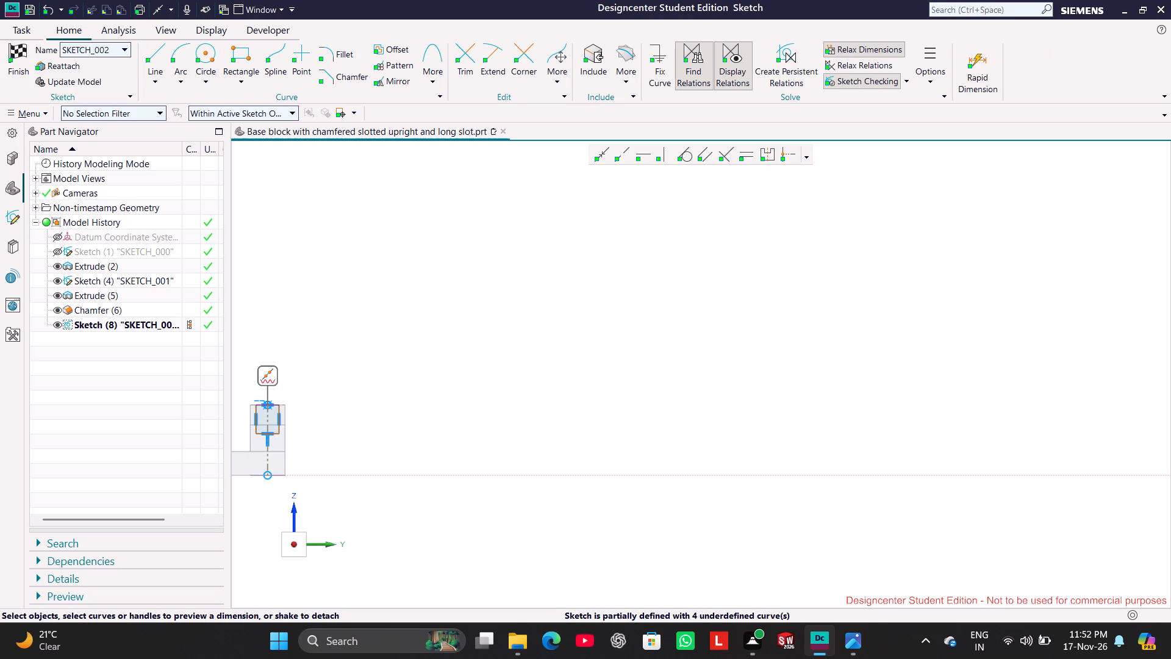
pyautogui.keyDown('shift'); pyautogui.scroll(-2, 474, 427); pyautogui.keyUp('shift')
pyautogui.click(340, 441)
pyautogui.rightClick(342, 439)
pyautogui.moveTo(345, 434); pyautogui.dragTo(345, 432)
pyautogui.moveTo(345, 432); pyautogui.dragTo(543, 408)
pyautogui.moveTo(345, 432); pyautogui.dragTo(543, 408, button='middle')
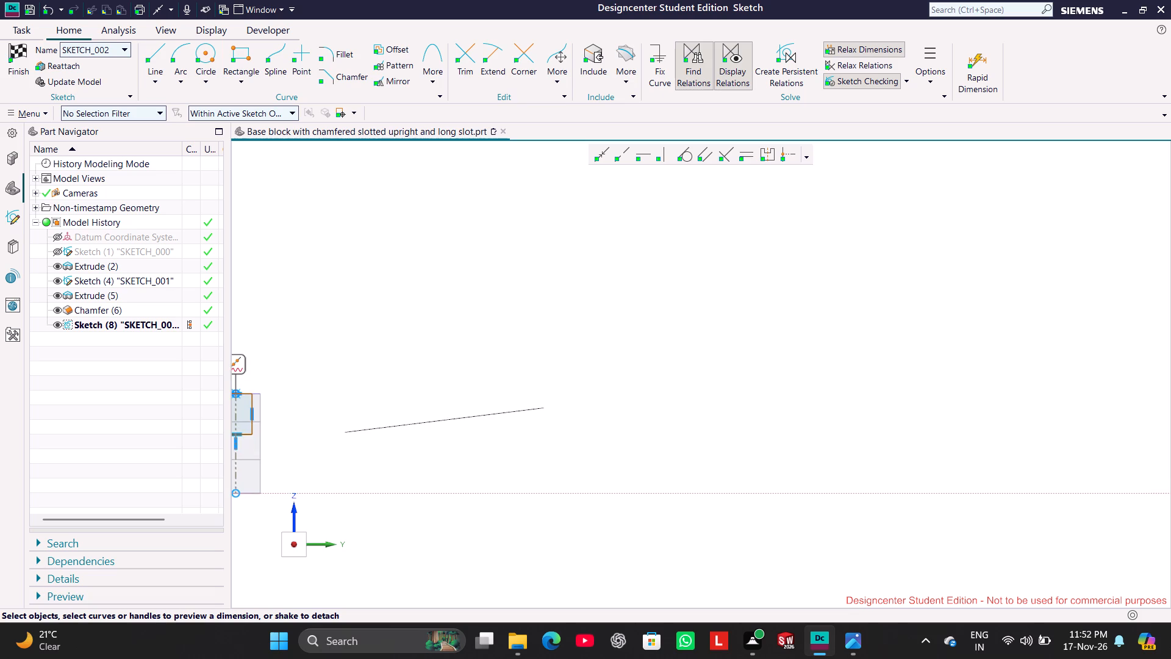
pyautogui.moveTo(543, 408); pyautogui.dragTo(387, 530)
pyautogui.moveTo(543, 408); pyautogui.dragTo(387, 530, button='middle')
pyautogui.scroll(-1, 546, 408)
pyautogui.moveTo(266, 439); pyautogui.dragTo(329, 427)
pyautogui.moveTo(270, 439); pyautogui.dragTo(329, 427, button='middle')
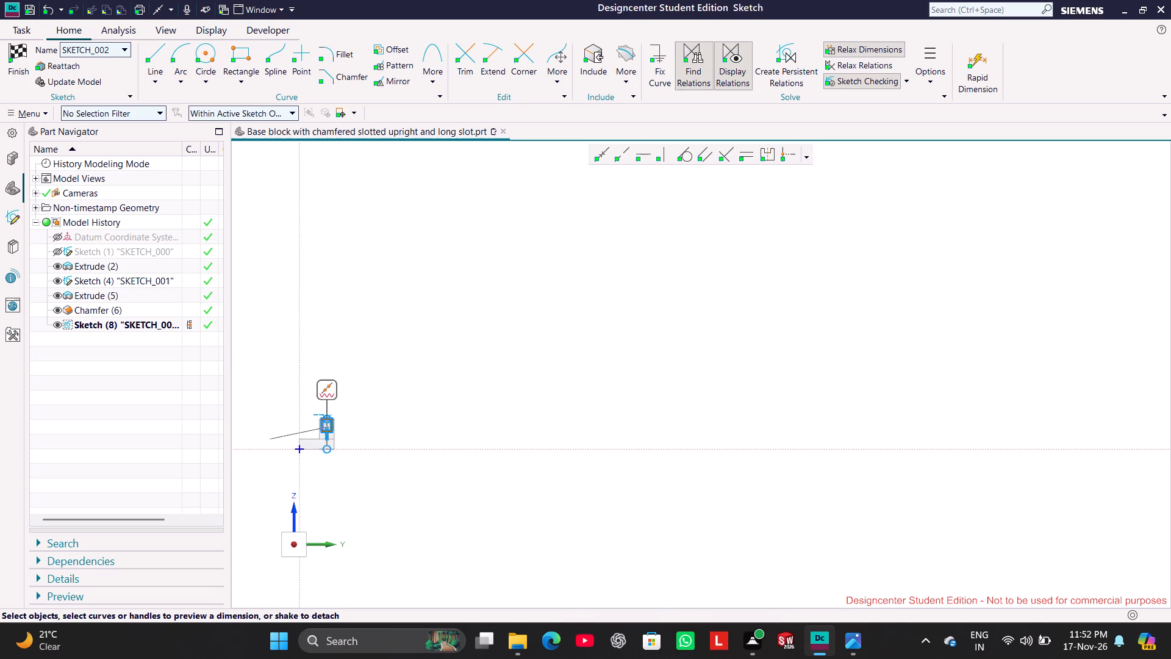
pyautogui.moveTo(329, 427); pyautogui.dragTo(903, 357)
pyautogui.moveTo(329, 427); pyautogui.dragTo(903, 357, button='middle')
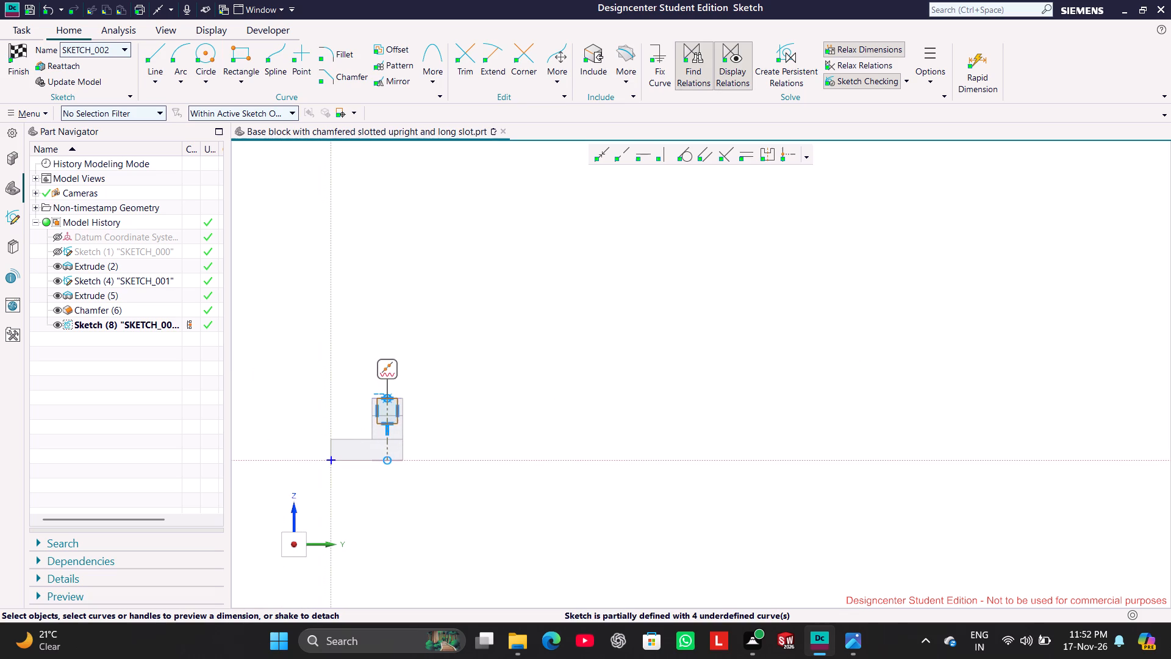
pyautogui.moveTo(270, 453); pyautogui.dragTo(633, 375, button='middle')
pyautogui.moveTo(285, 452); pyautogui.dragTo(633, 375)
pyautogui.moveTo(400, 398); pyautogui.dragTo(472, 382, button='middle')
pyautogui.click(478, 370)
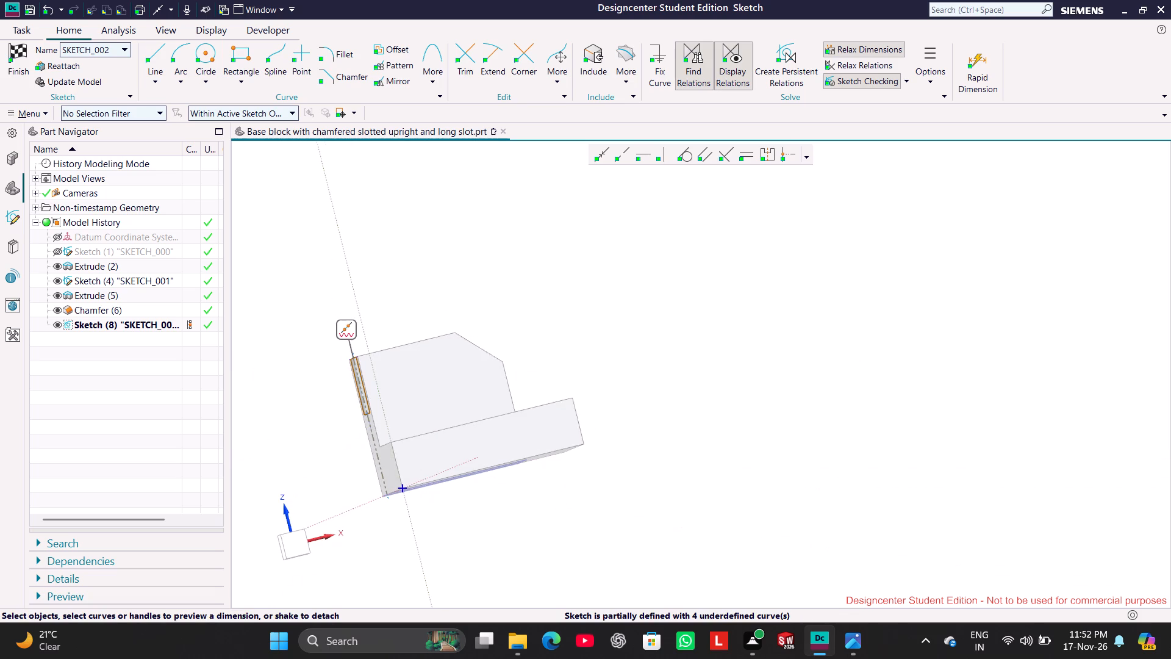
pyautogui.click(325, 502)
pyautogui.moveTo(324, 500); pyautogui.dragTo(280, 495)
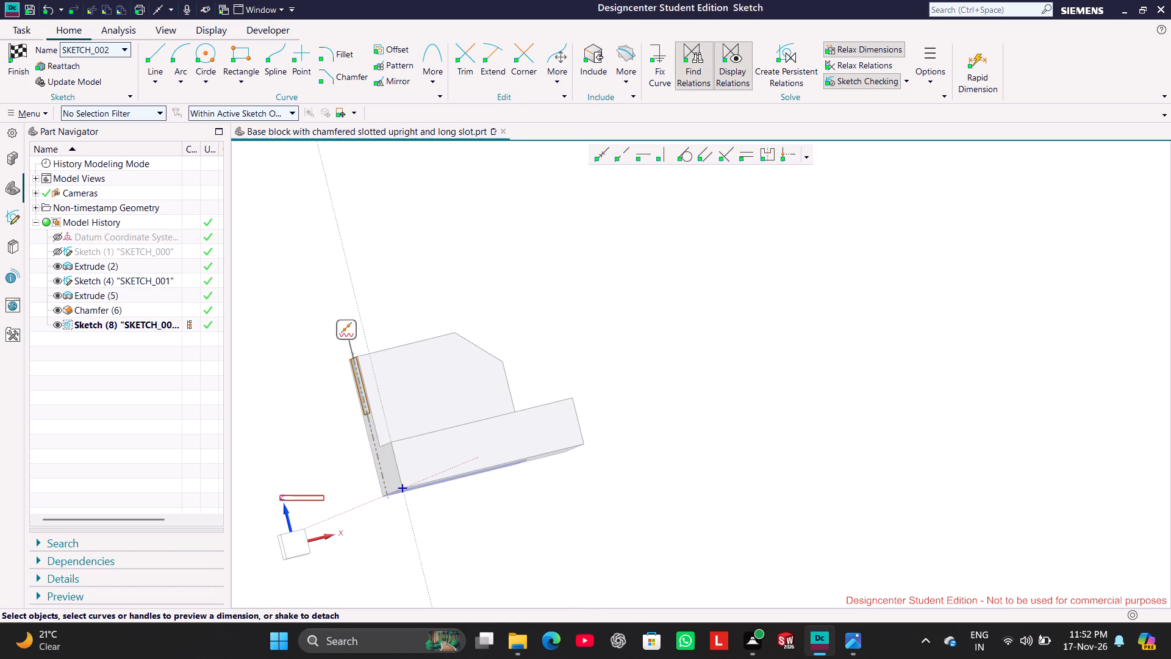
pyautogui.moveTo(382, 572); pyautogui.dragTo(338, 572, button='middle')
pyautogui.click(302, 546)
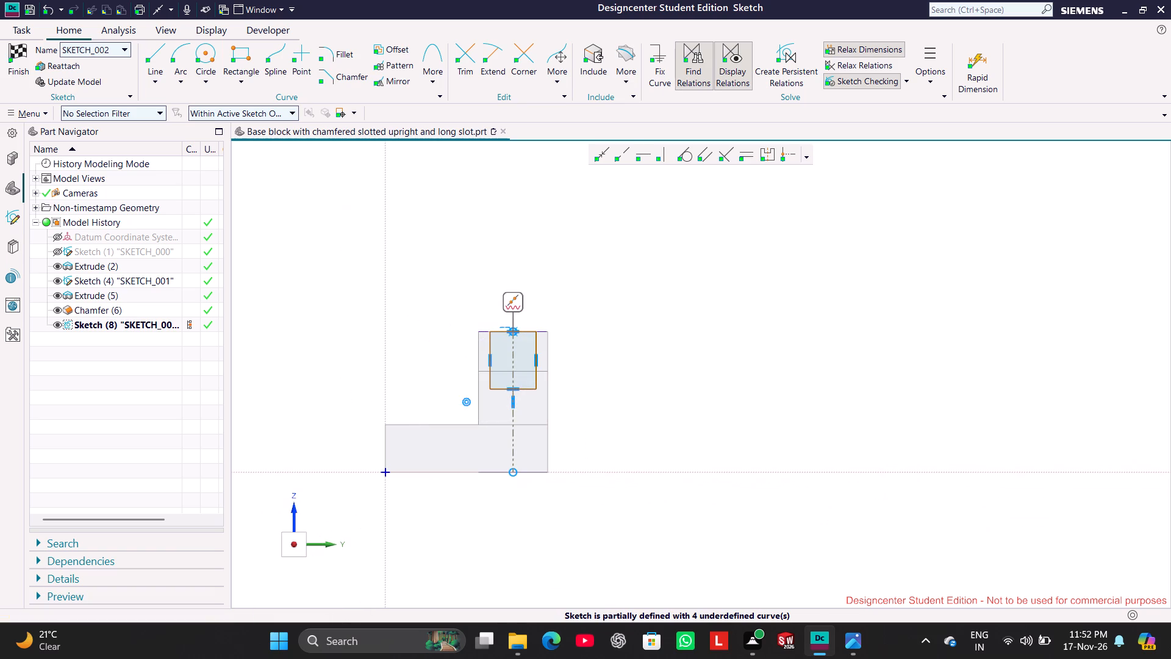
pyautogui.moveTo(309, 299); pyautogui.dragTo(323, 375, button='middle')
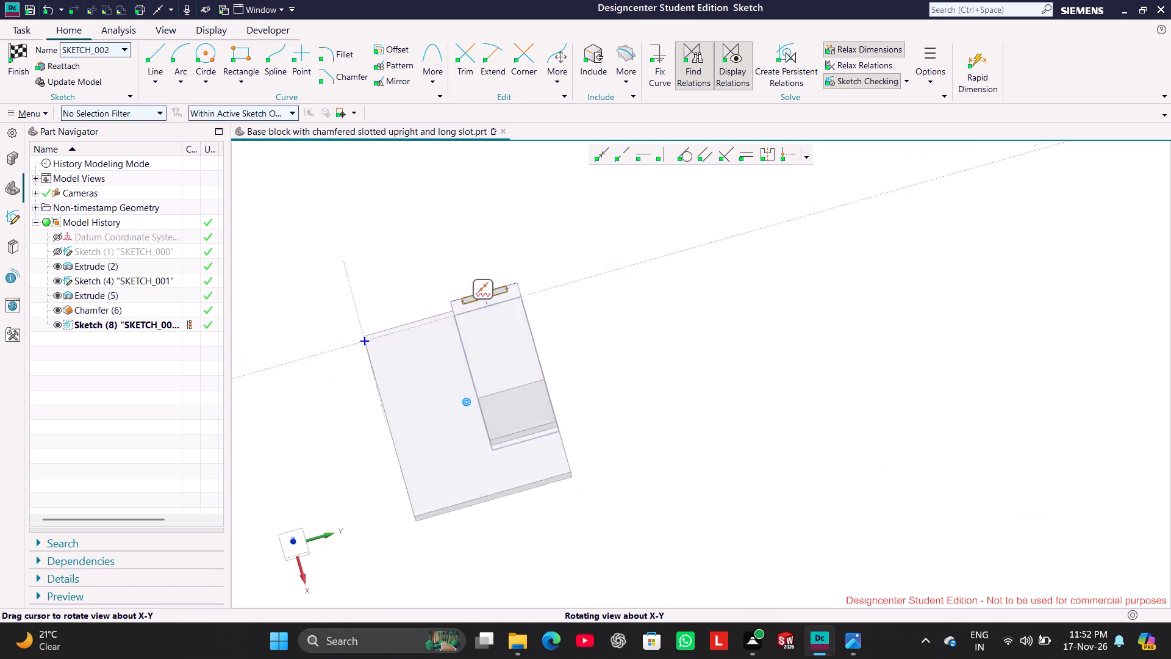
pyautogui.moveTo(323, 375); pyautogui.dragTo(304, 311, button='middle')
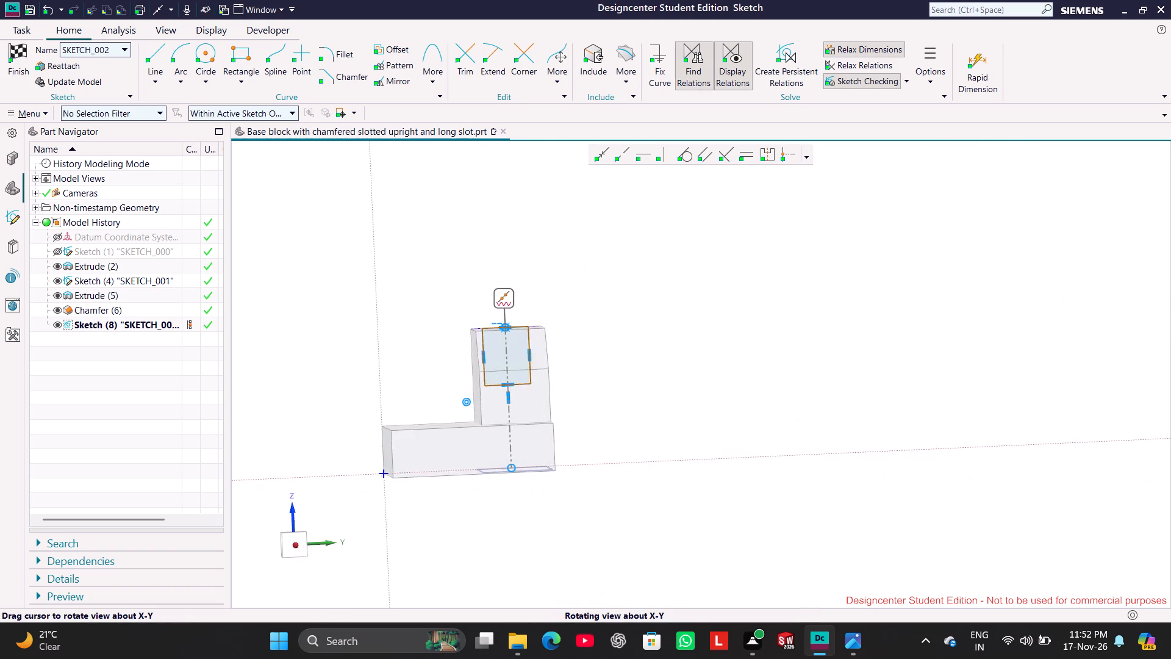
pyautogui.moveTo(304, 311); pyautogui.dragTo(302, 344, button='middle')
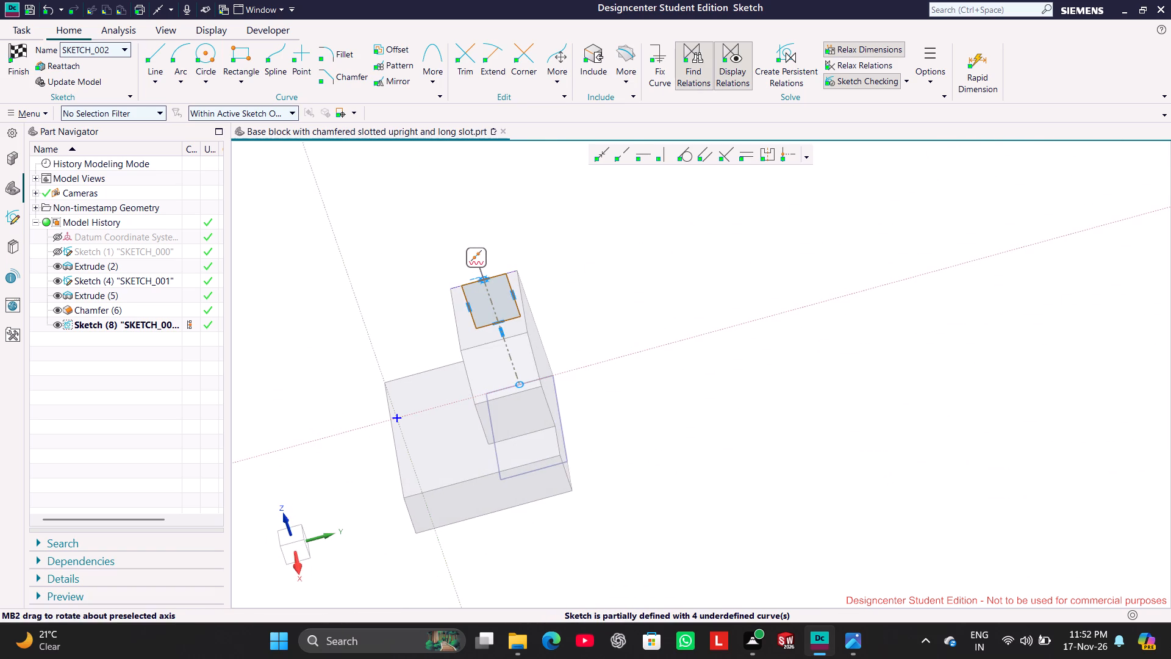
# Set the width of the slot rectangle to 13 mm using its bottom edge.
pyautogui.click(291, 554)
pyautogui.scroll(5, 458, 373)
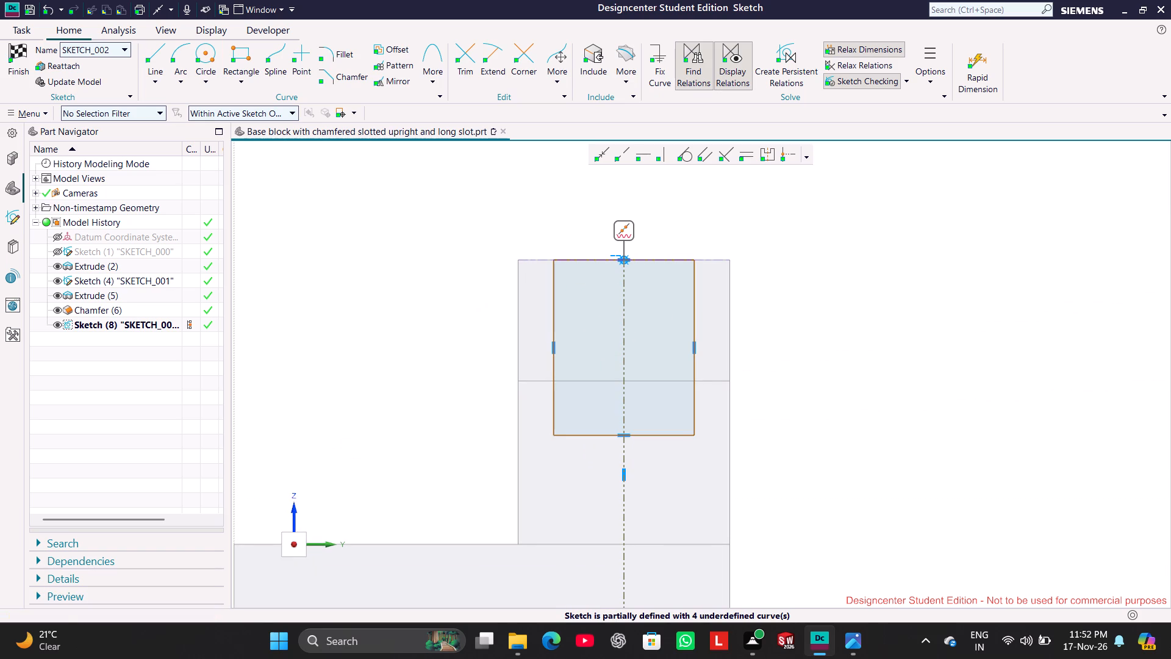
pyautogui.click(656, 435)
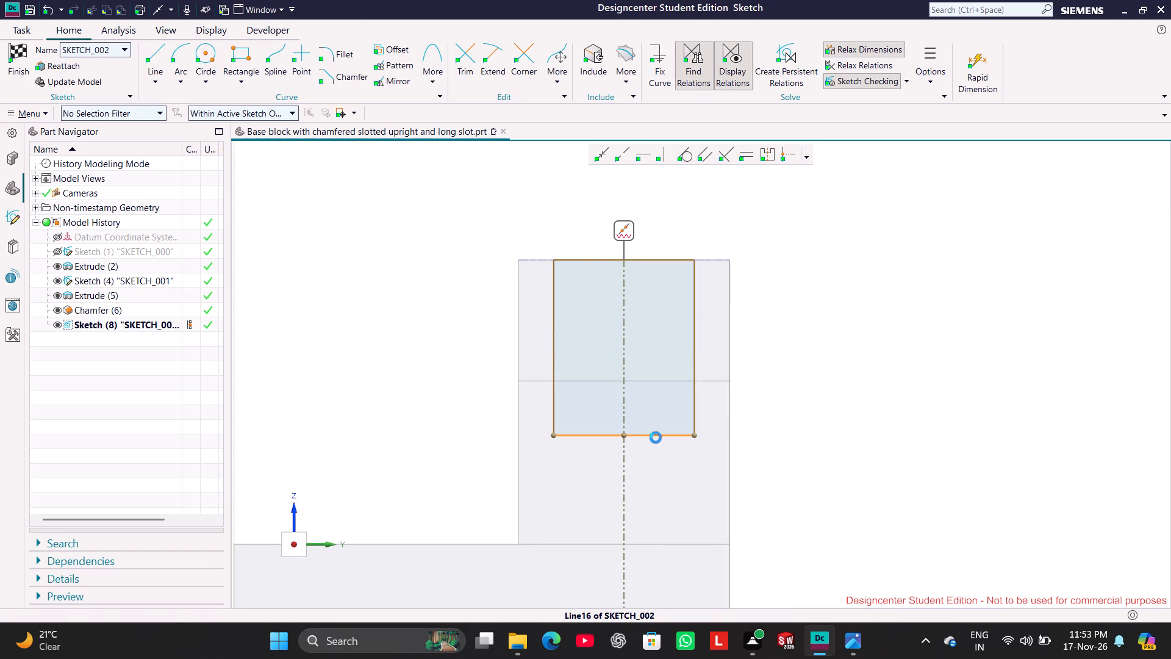
pyautogui.doubleClick(628, 453)
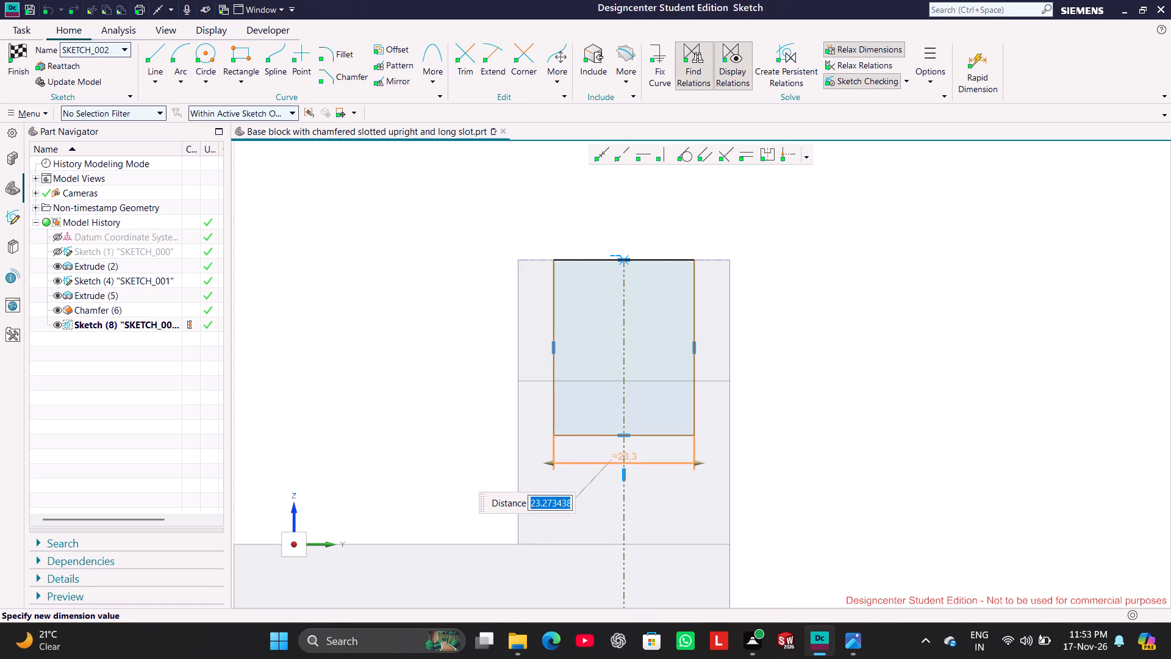
pyautogui.write('13')
pyautogui.press('Return')
pyautogui.click(916, 299)
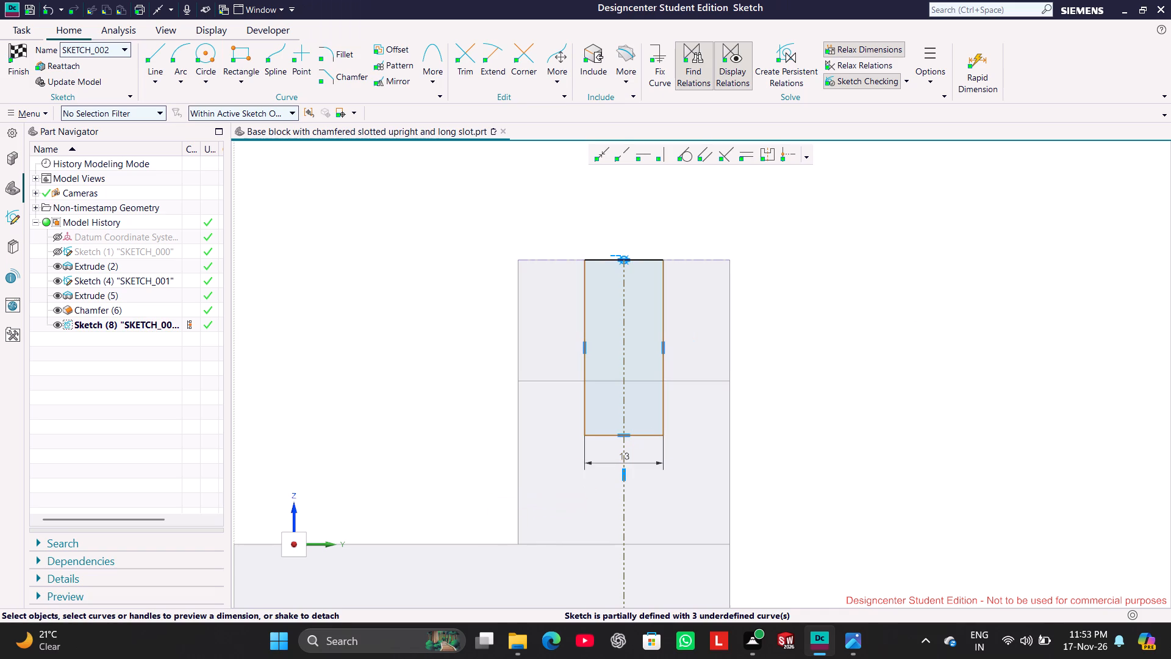
# Set the height of the slot rectangle to 17 mm using its side edge and finish the sketch.
pyautogui.click(847, 652)
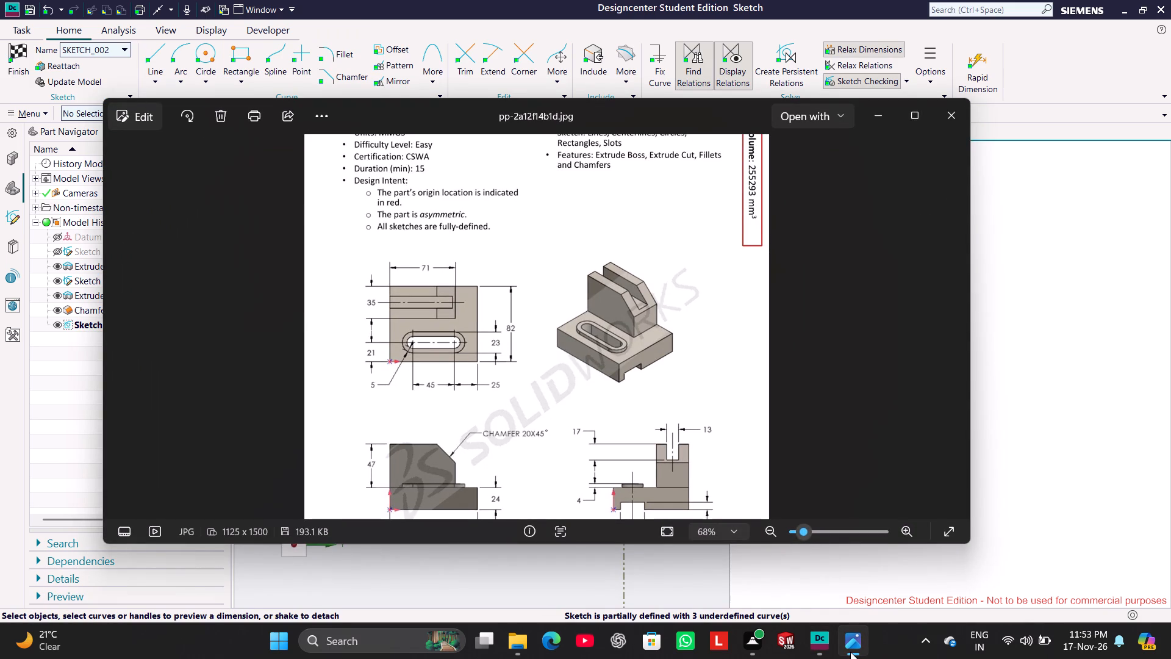
pyautogui.click(850, 652)
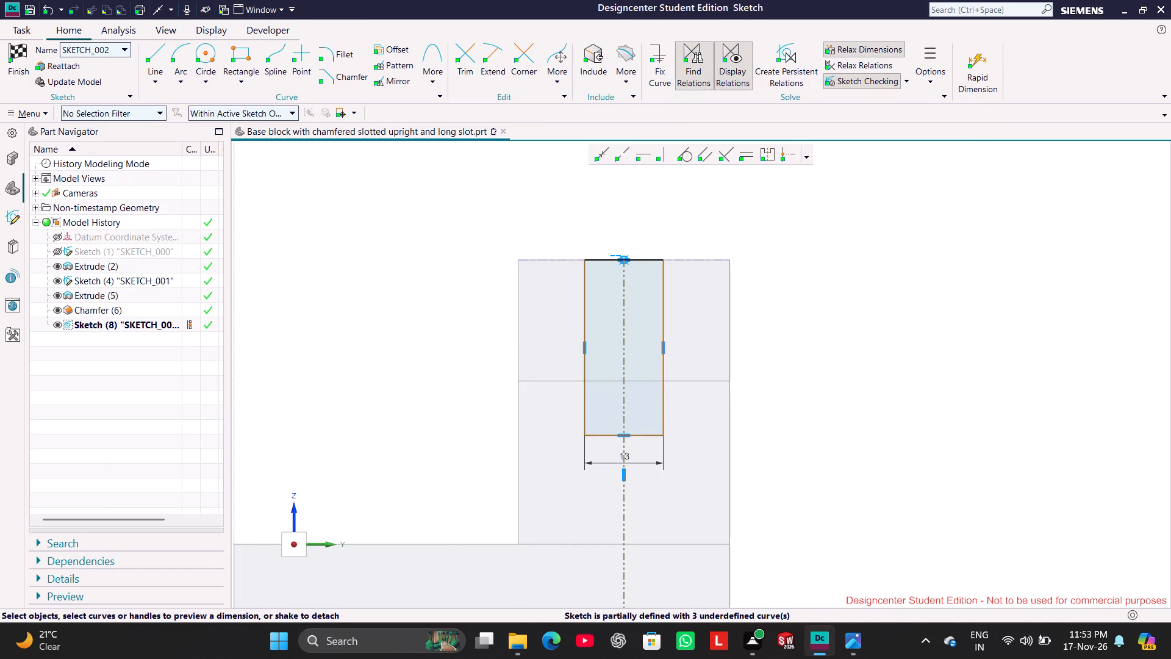
pyautogui.click(664, 299)
pyautogui.doubleClick(682, 350)
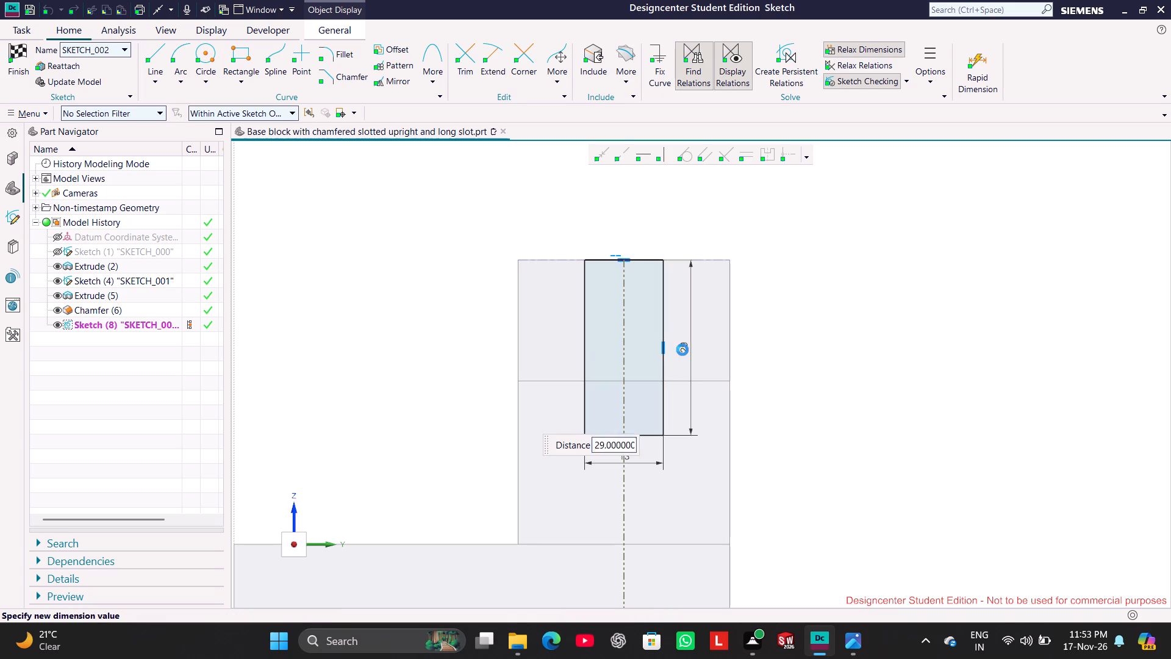
pyautogui.write('14')
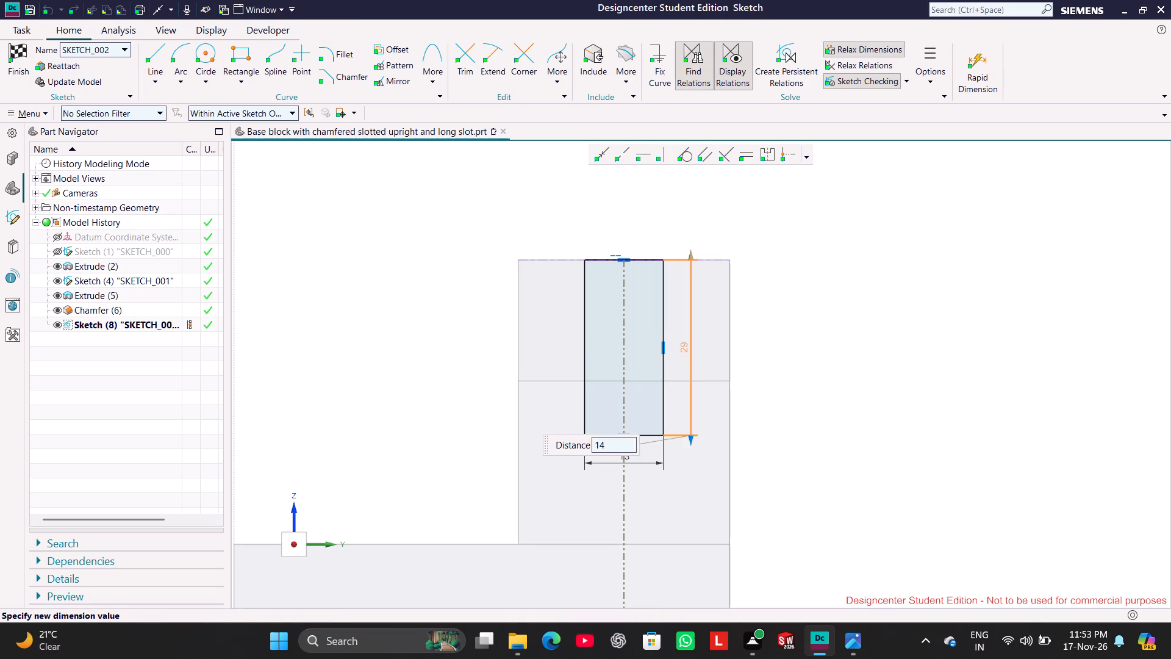
pyautogui.press('BackSpace')
pyautogui.press('7')
pyautogui.press('Return')
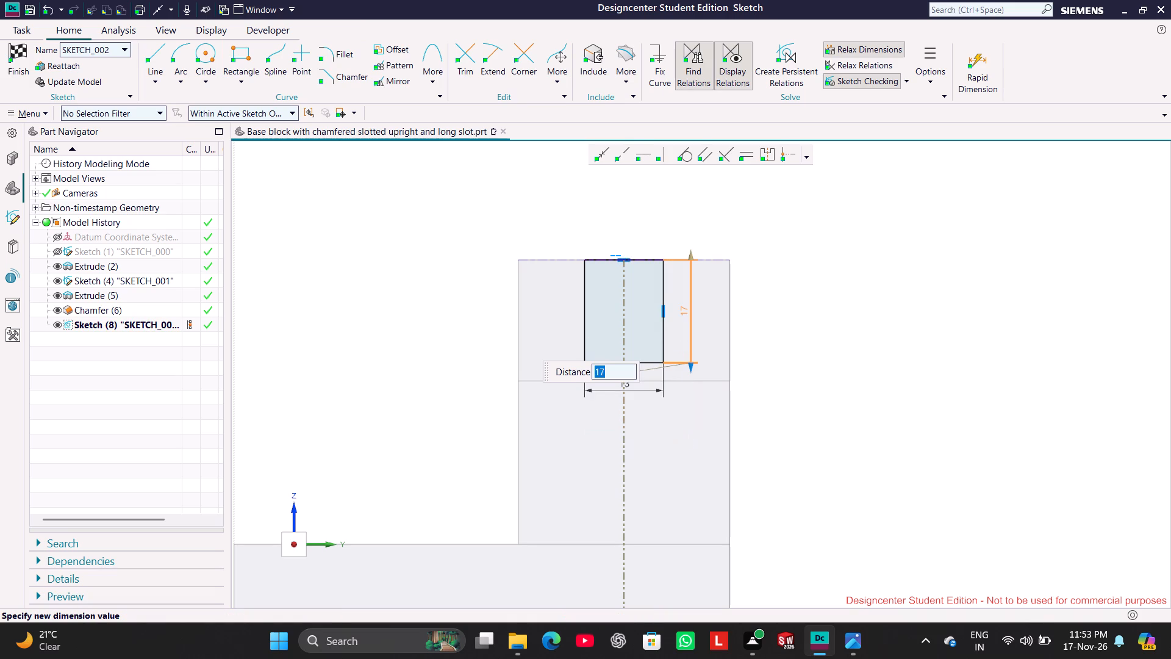
pyautogui.click(888, 317)
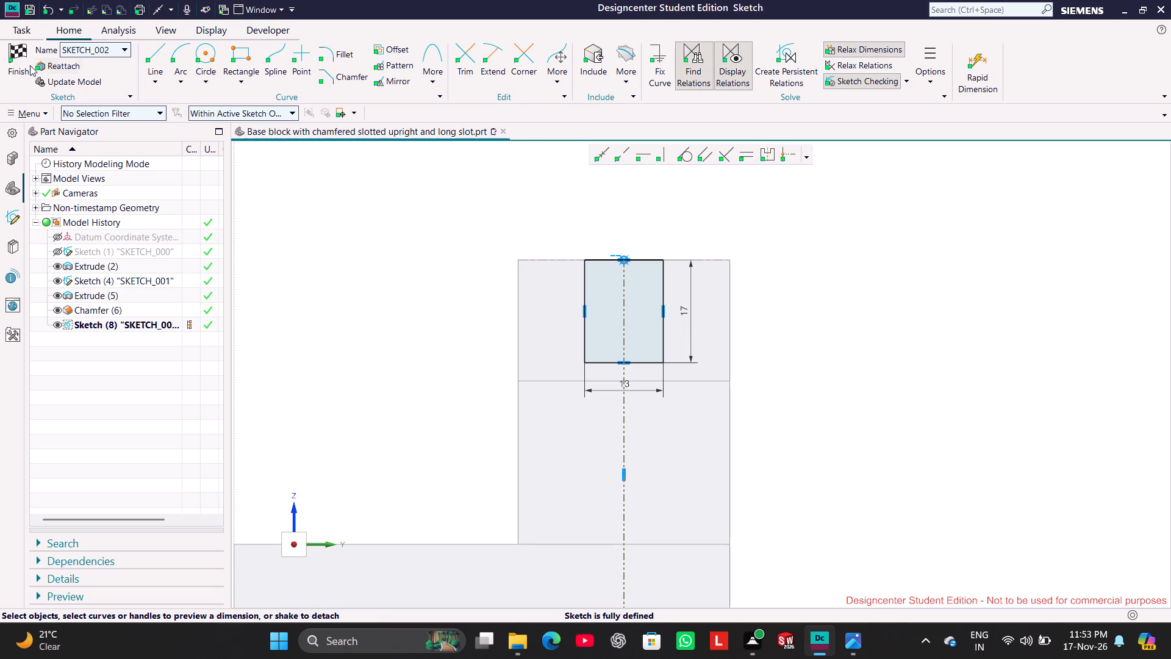
pyautogui.click(16, 57)
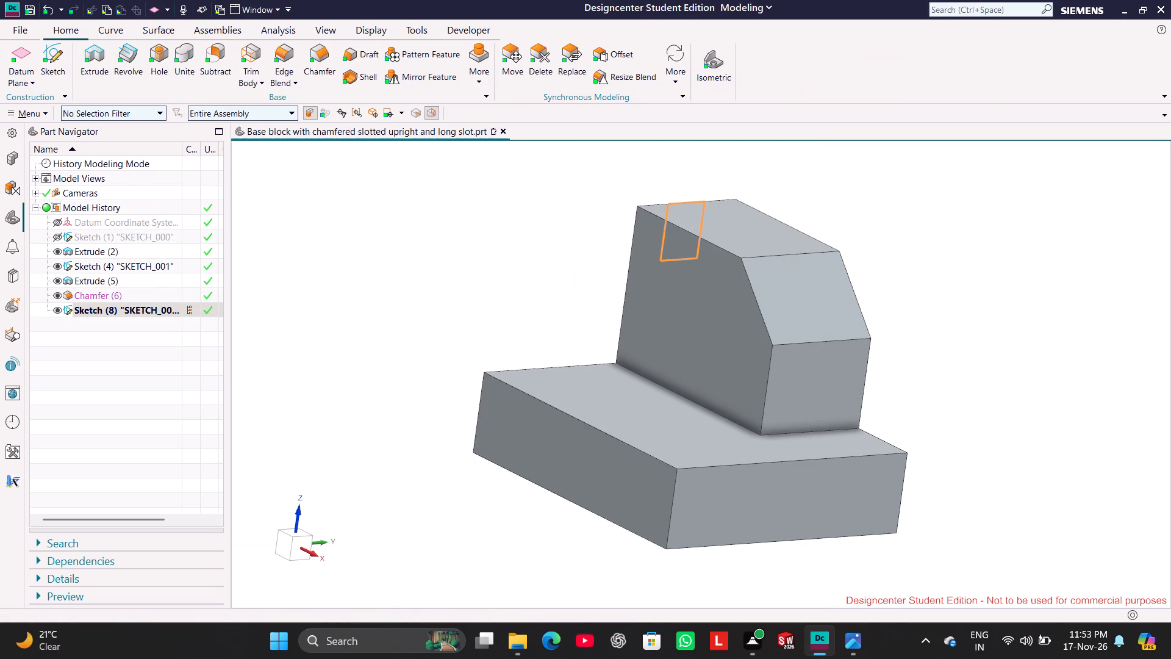
# Extrude the slot sketch as a subtraction through the upright, with a start distance of 71 mm and an end distance of 0 mm.
pyautogui.rightClick(134, 310)
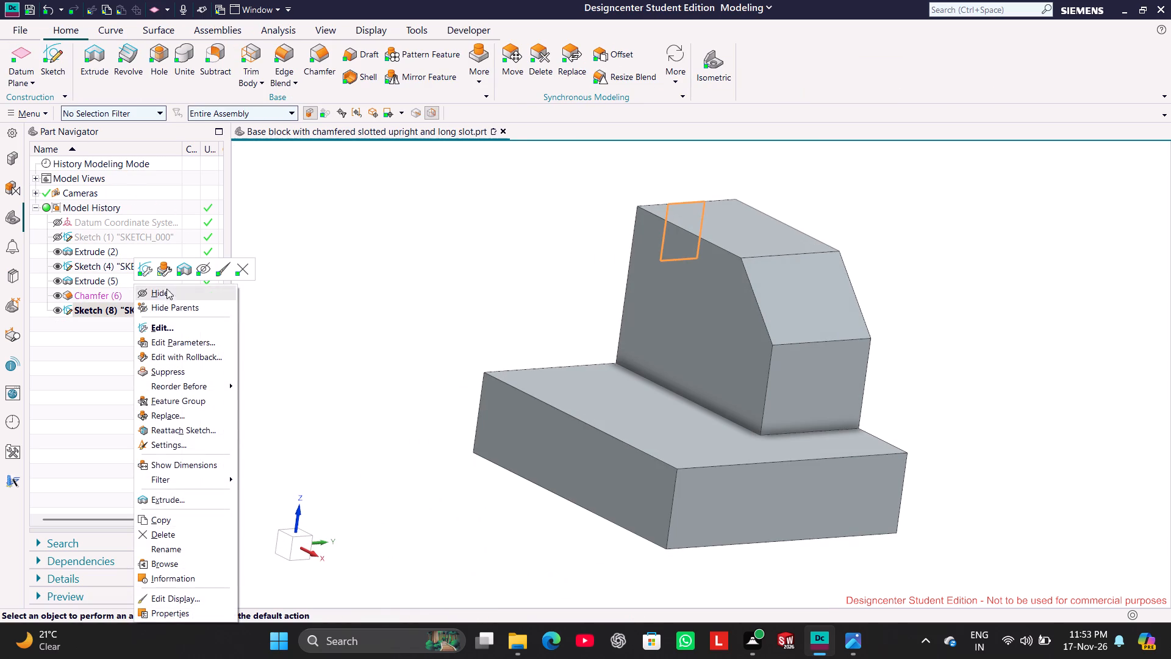
pyautogui.click(181, 272)
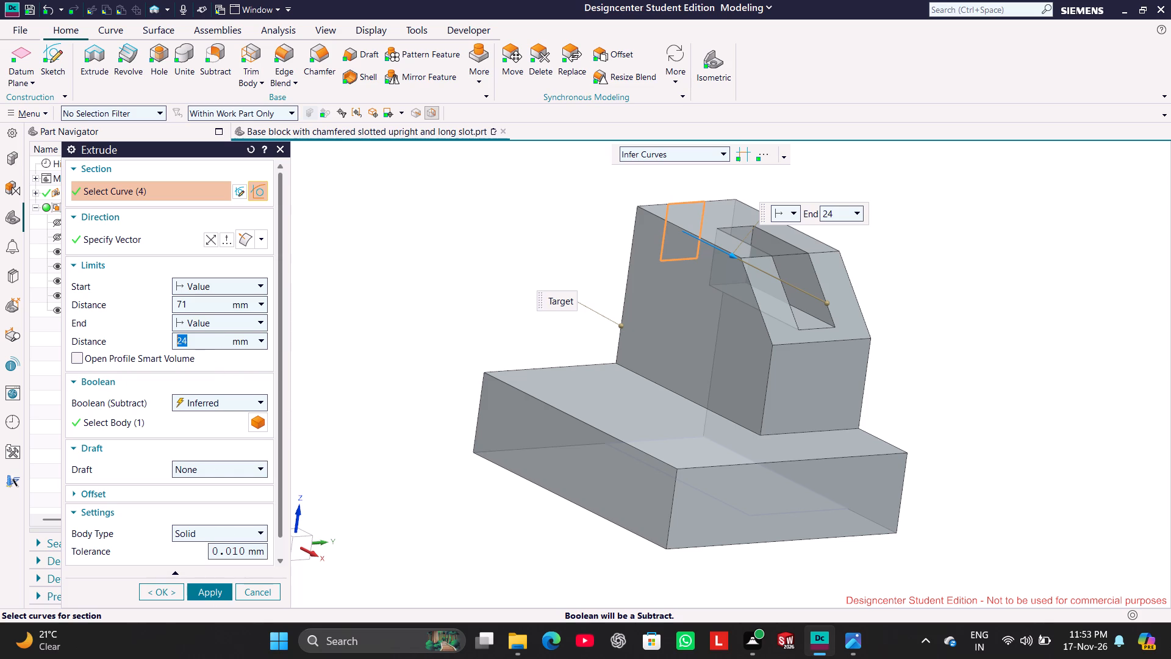
pyautogui.press('0')
pyautogui.press('Return')
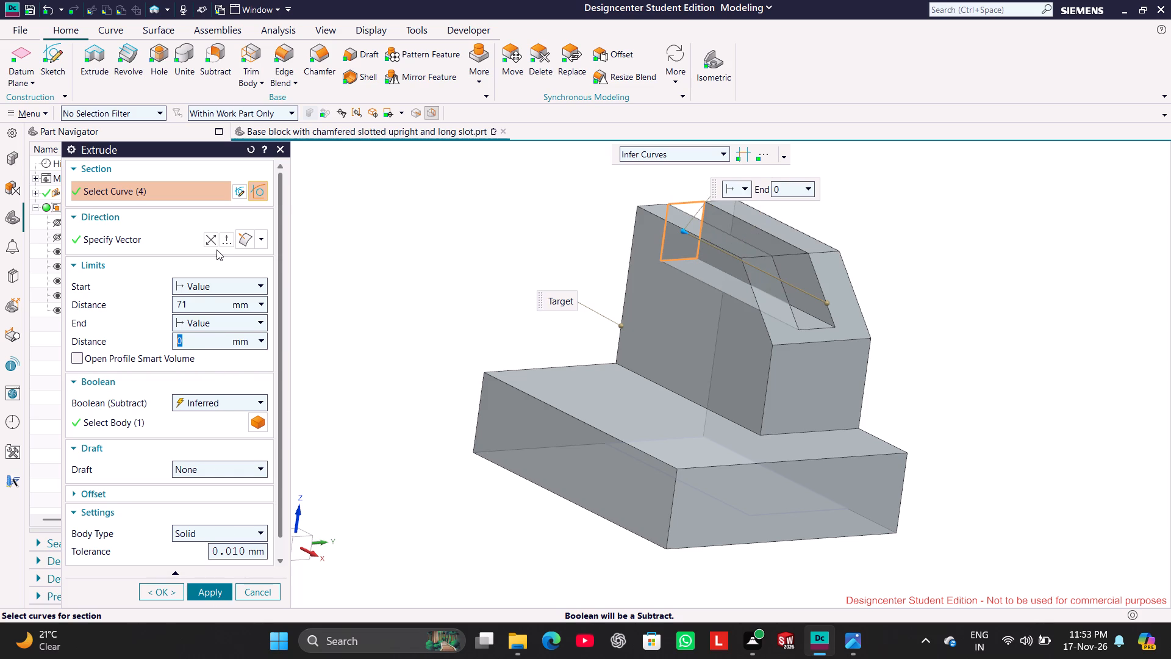
pyautogui.click(251, 287)
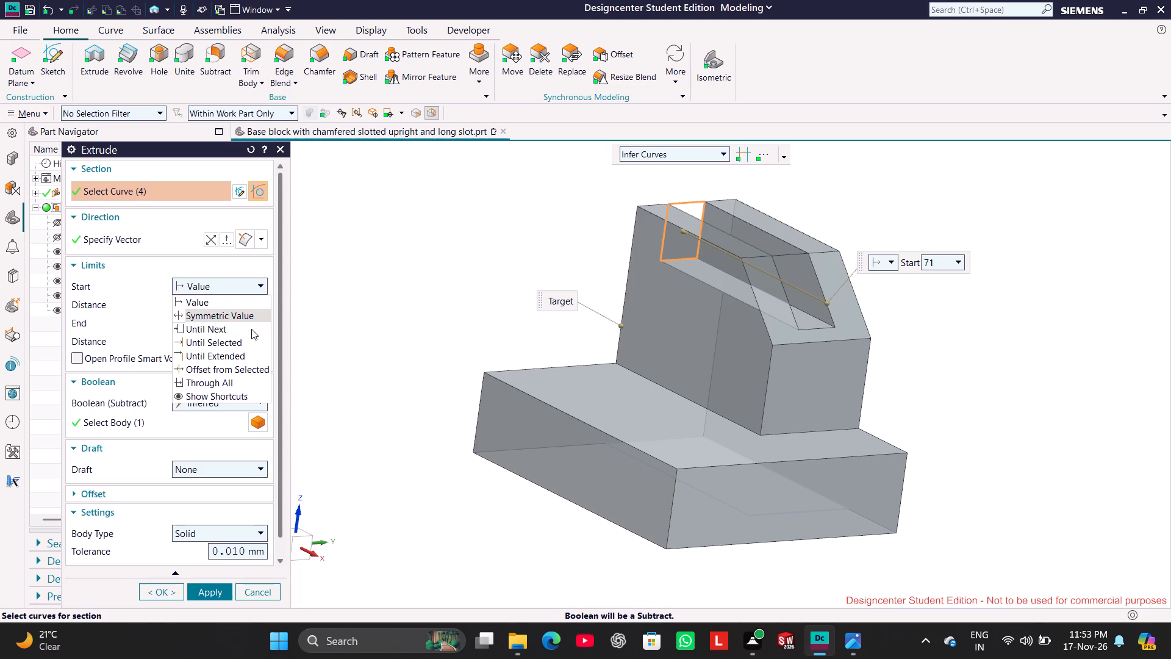
pyautogui.click(251, 332)
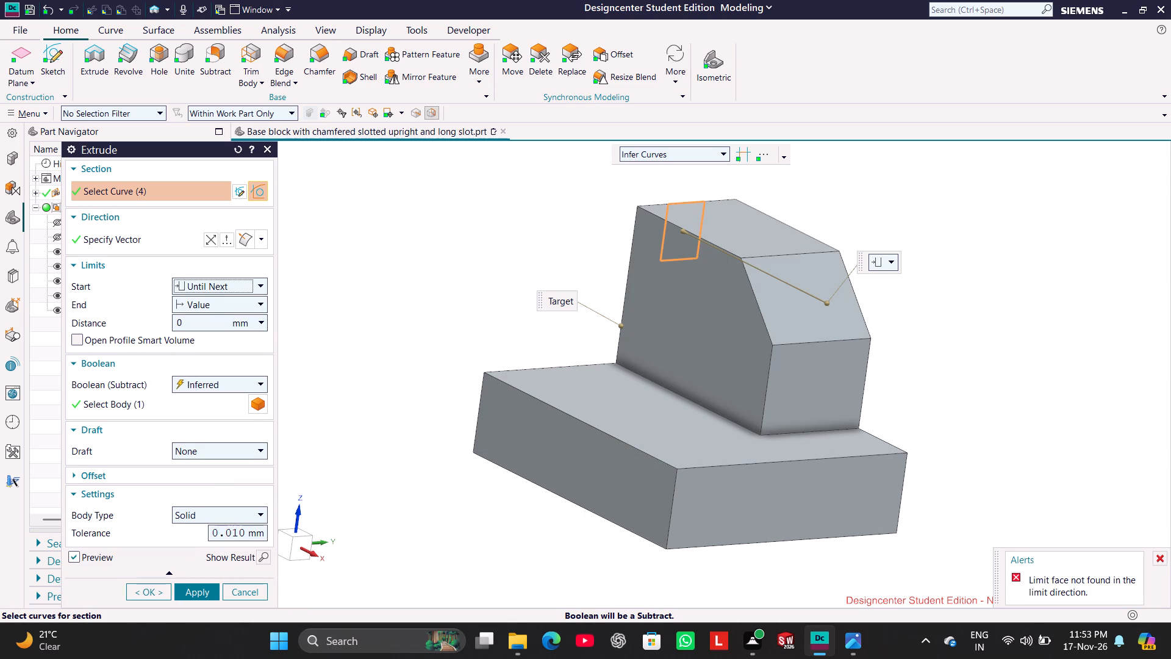
pyautogui.click(262, 289)
pyautogui.click(243, 381)
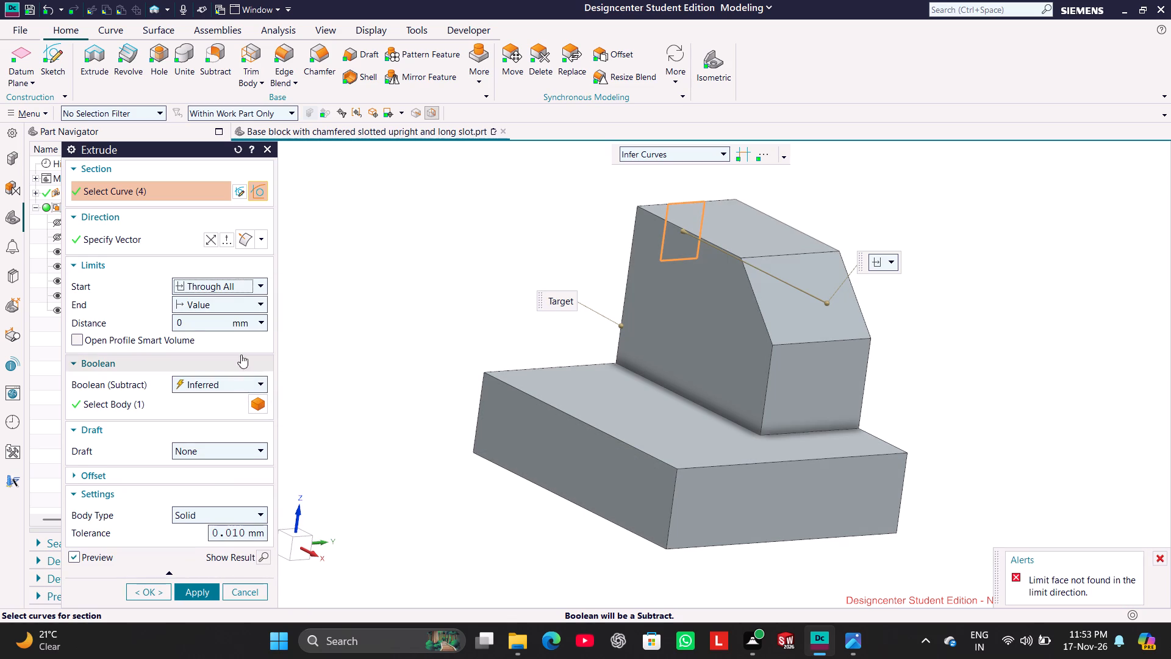
pyautogui.click(260, 287)
pyautogui.click(240, 306)
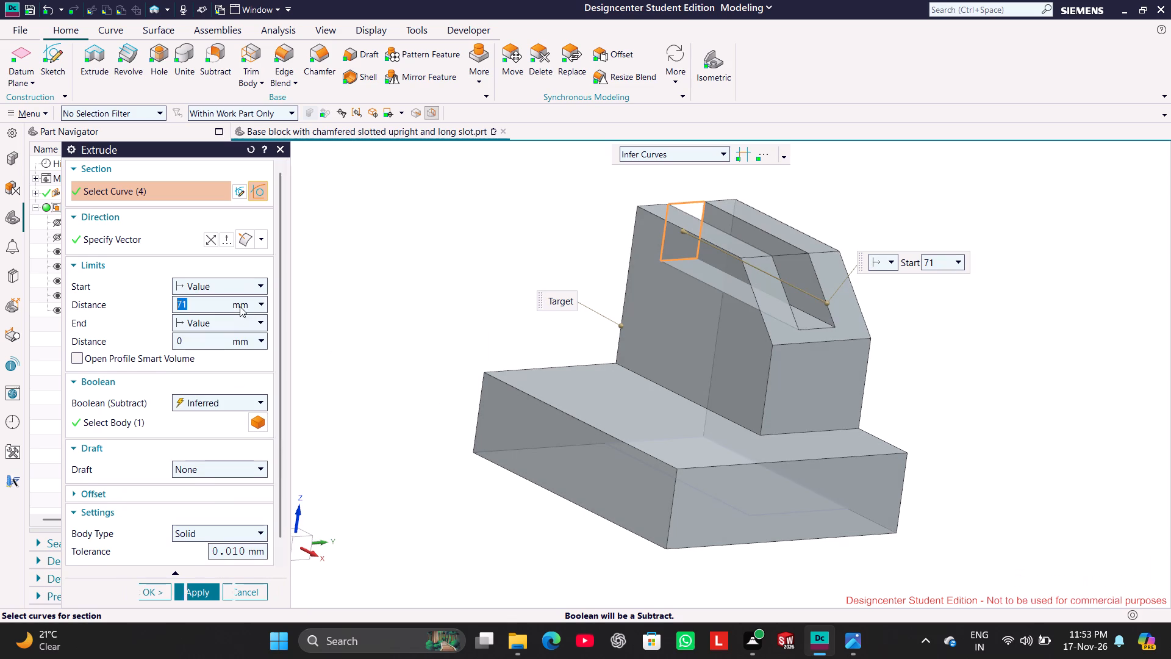
pyautogui.click(207, 595)
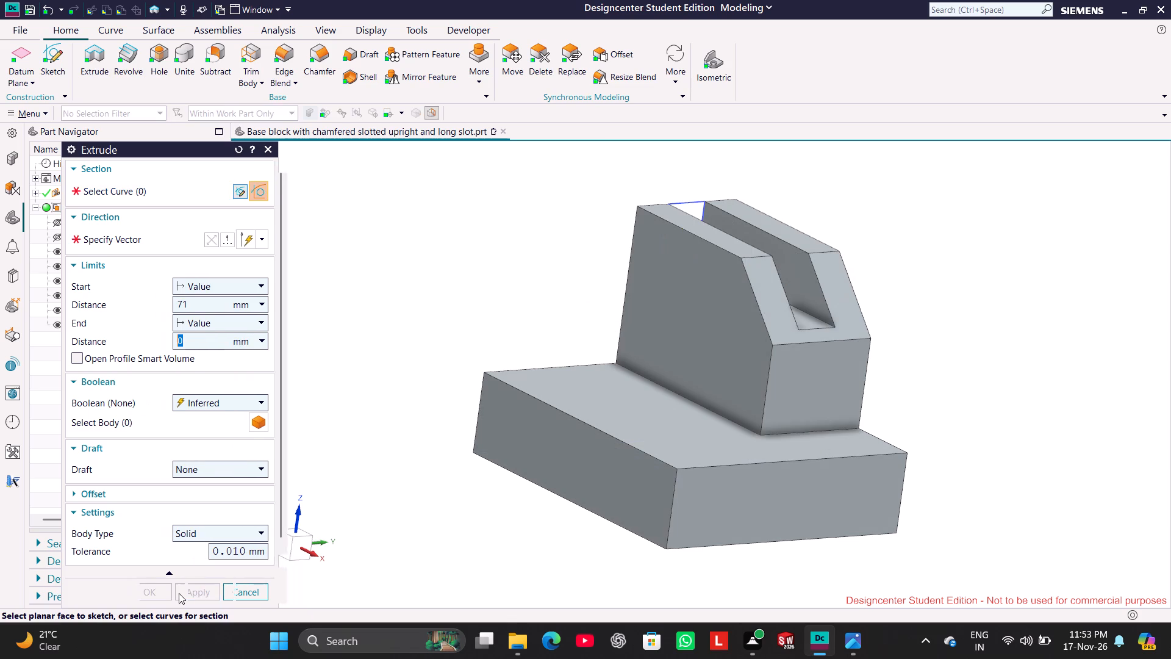
pyautogui.click(270, 588)
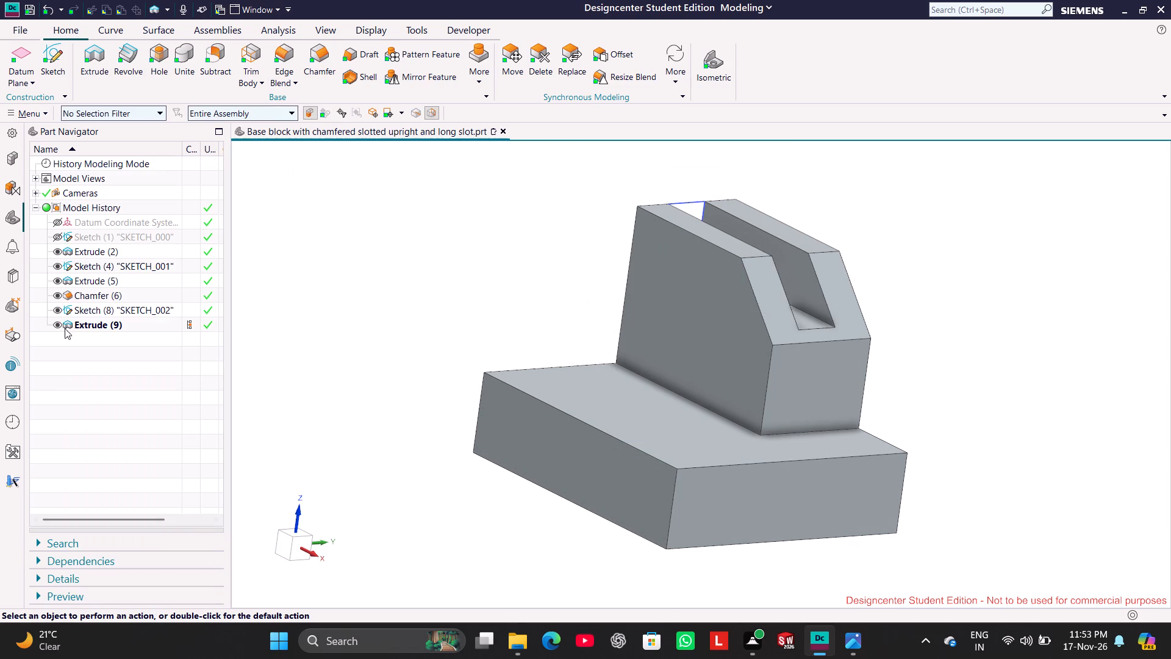
# Hide the slot sketch and the upright's profile sketch, and show the model in isometric view.
pyautogui.click(60, 311)
pyautogui.moveTo(417, 297); pyautogui.dragTo(343, 372, button='middle')
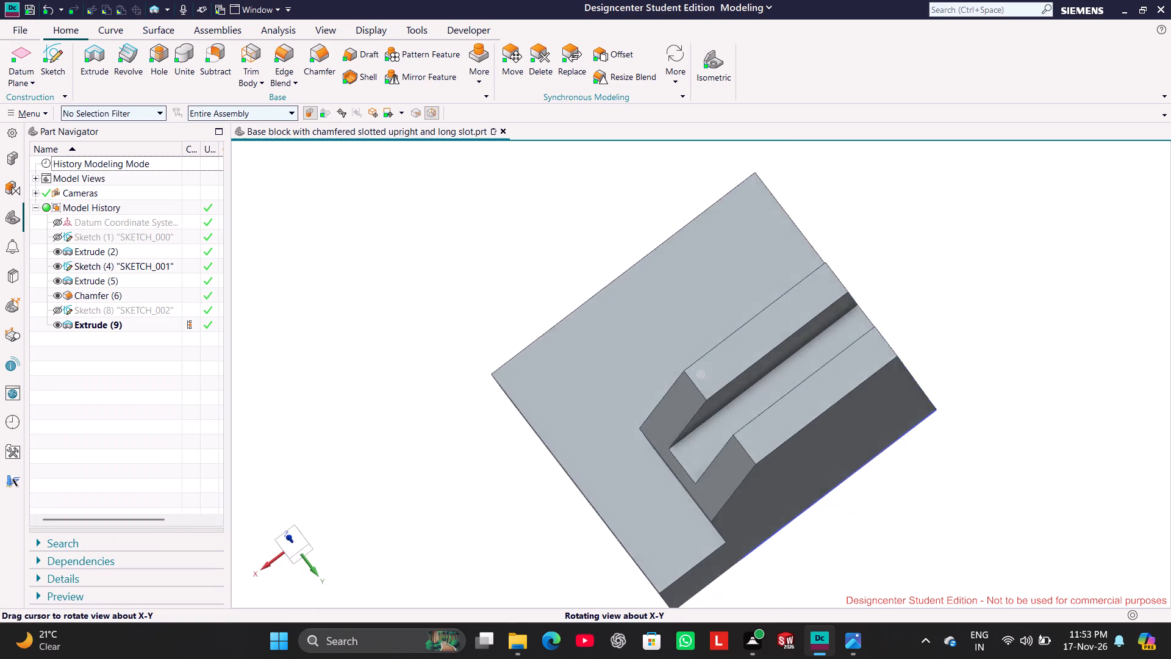
pyautogui.moveTo(343, 372); pyautogui.dragTo(443, 389, button='middle')
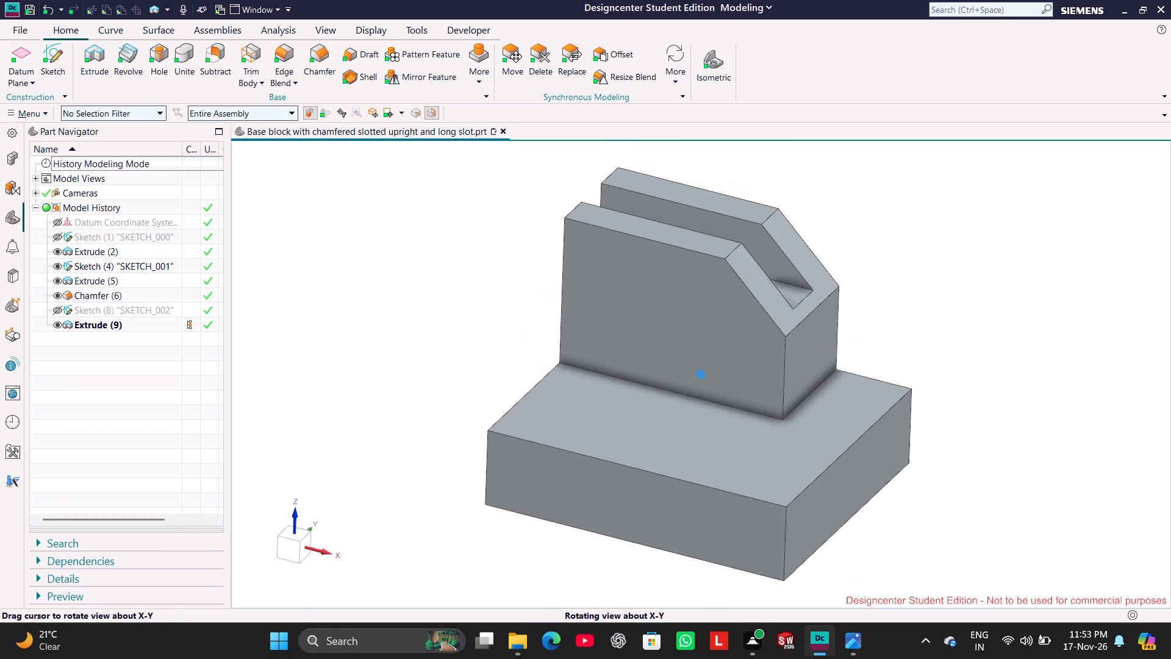
pyautogui.click(59, 262)
pyautogui.moveTo(468, 300); pyautogui.dragTo(433, 326, button='middle')
pyautogui.click(708, 71)
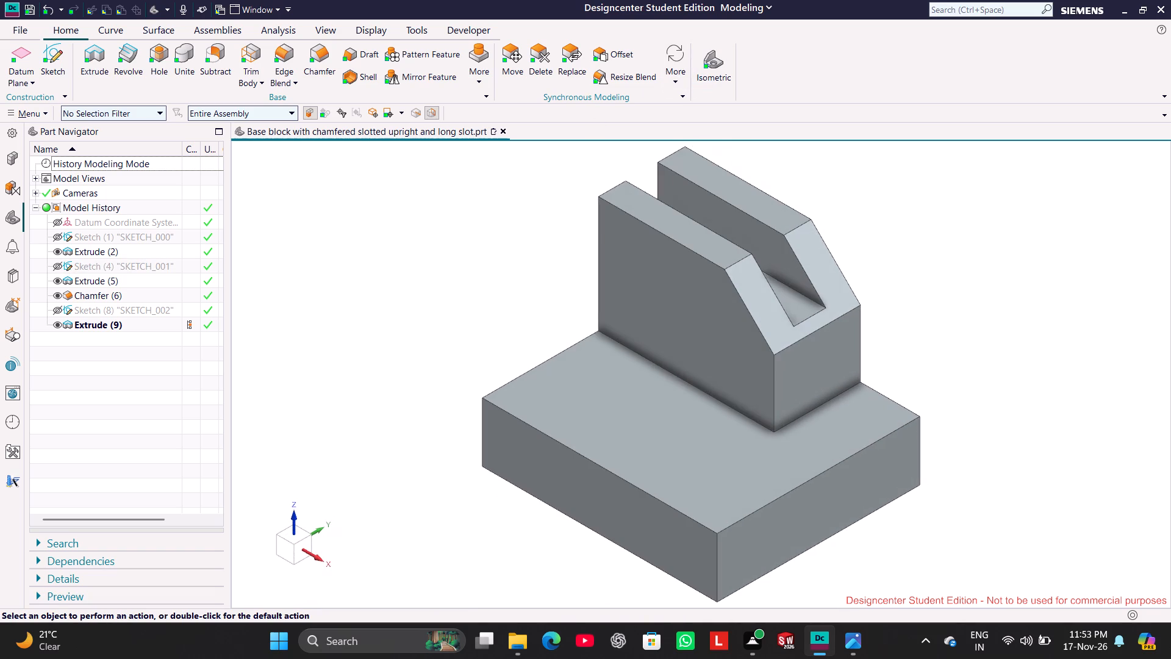
pyautogui.moveTo(337, 357); pyautogui.dragTo(386, 293, button='middle')
pyautogui.click(728, 81)
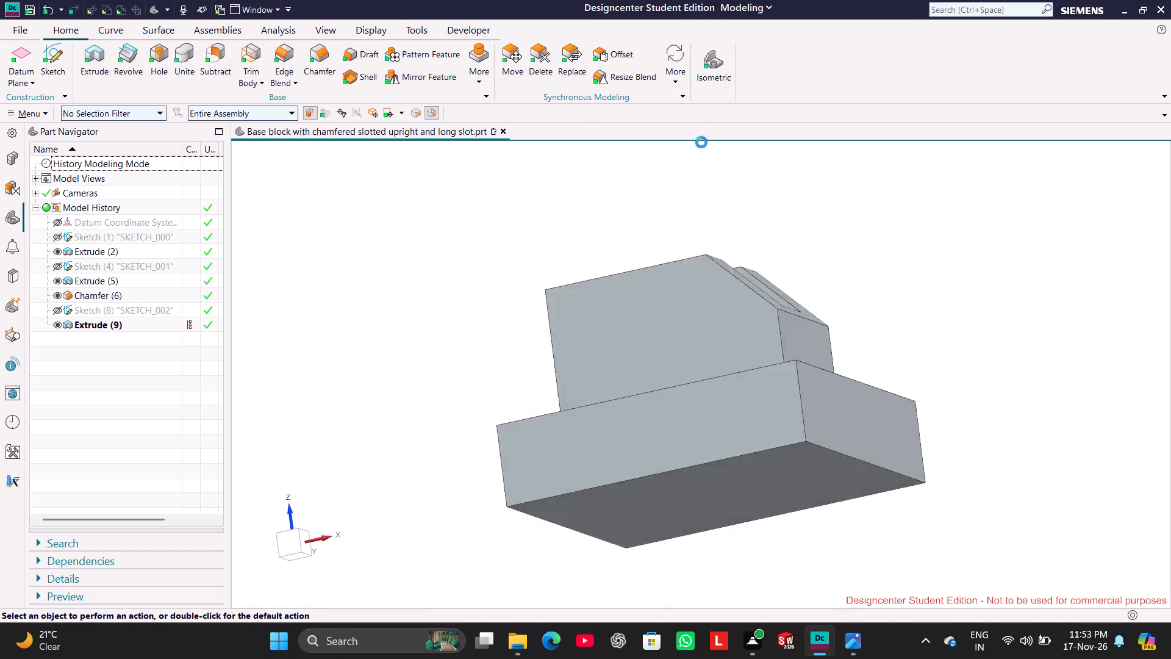
# Review the reference drawing's views and dimensions for the long slot on the base, and close the image.
pyautogui.click(851, 630)
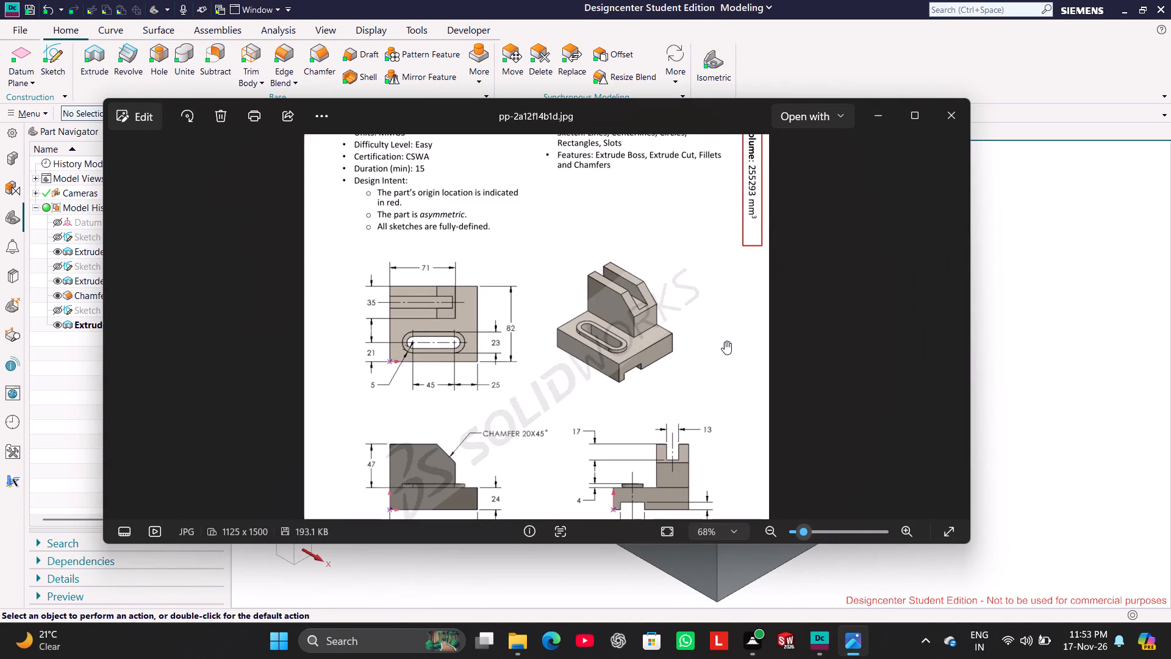
pyautogui.scroll(-1, 723, 340)
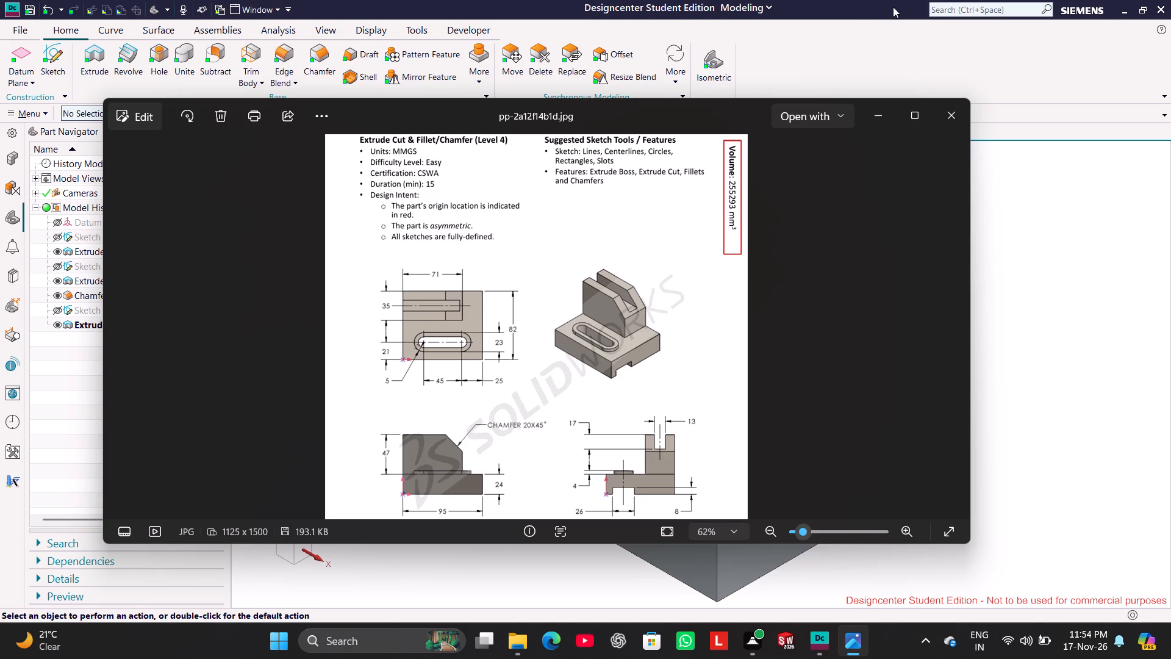
pyautogui.click(959, 121)
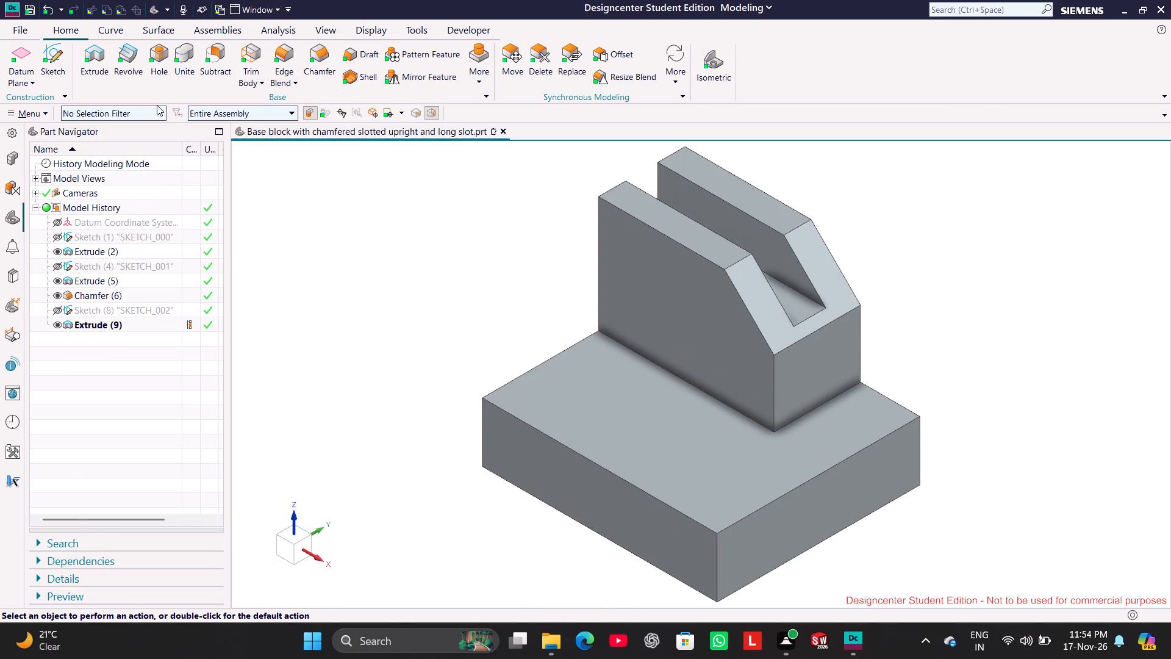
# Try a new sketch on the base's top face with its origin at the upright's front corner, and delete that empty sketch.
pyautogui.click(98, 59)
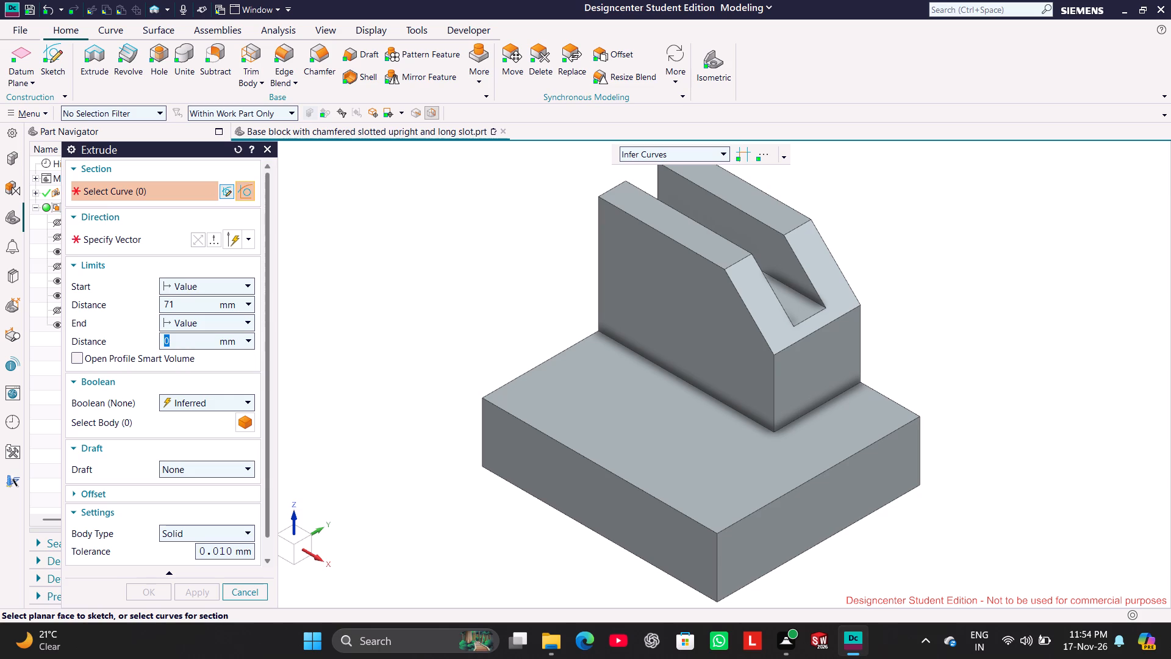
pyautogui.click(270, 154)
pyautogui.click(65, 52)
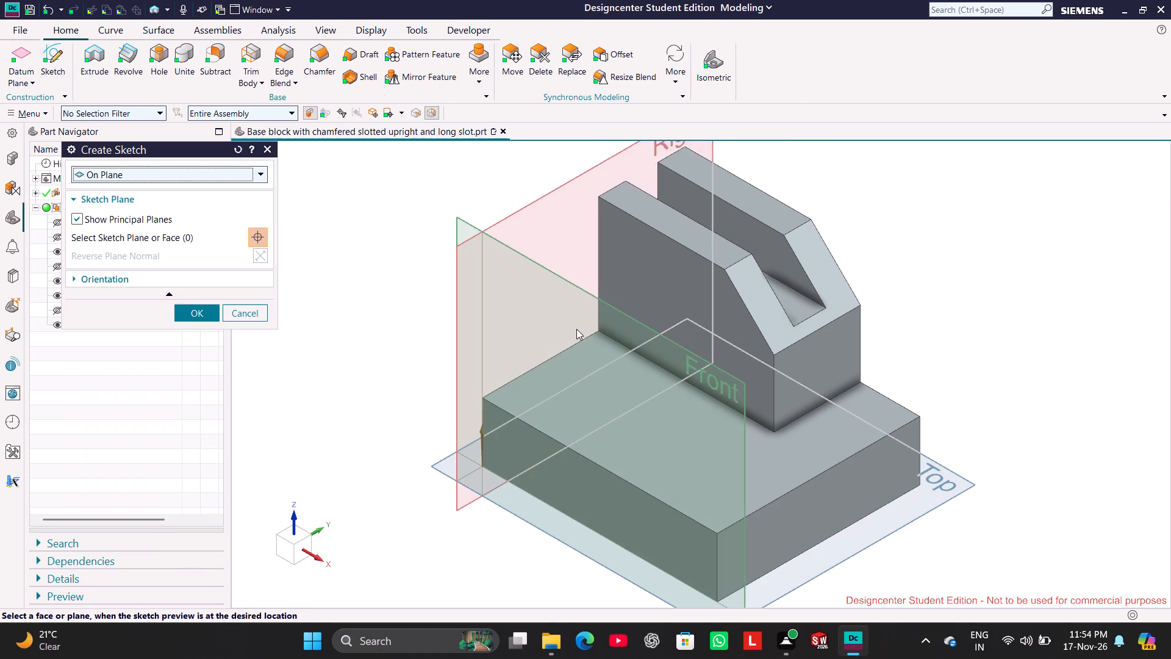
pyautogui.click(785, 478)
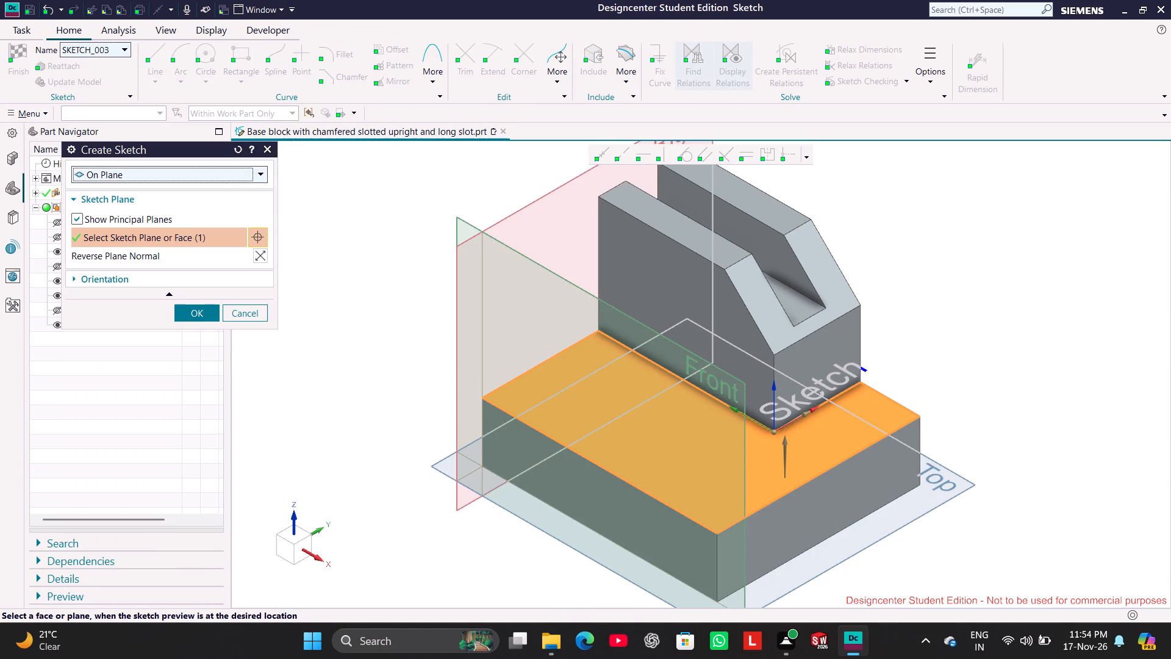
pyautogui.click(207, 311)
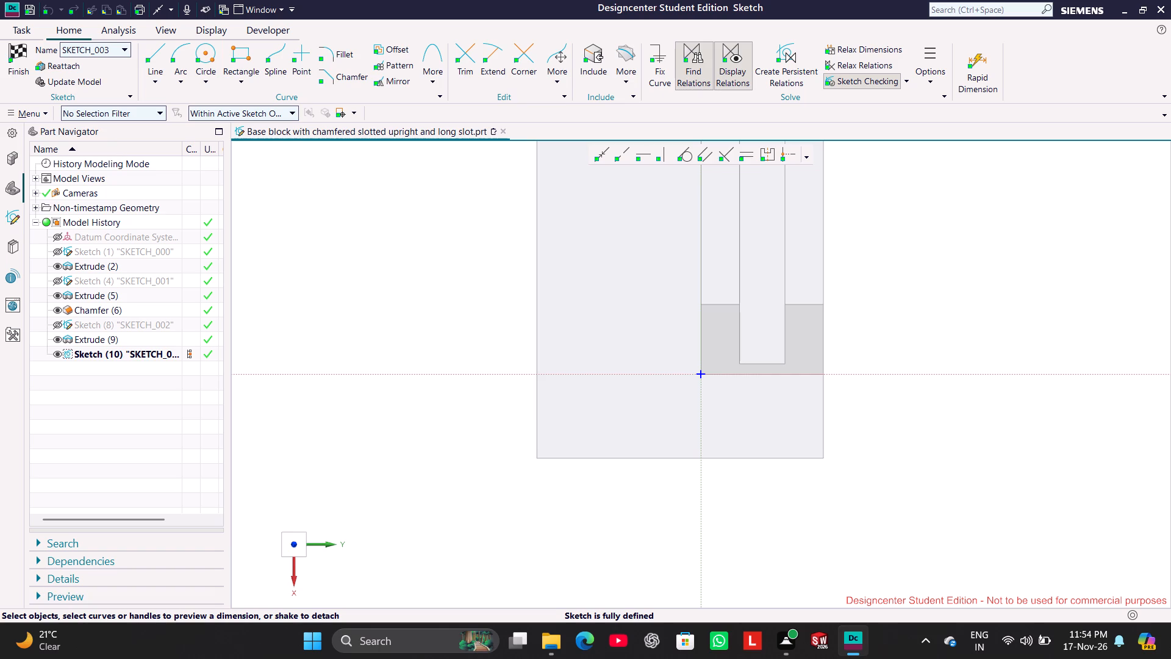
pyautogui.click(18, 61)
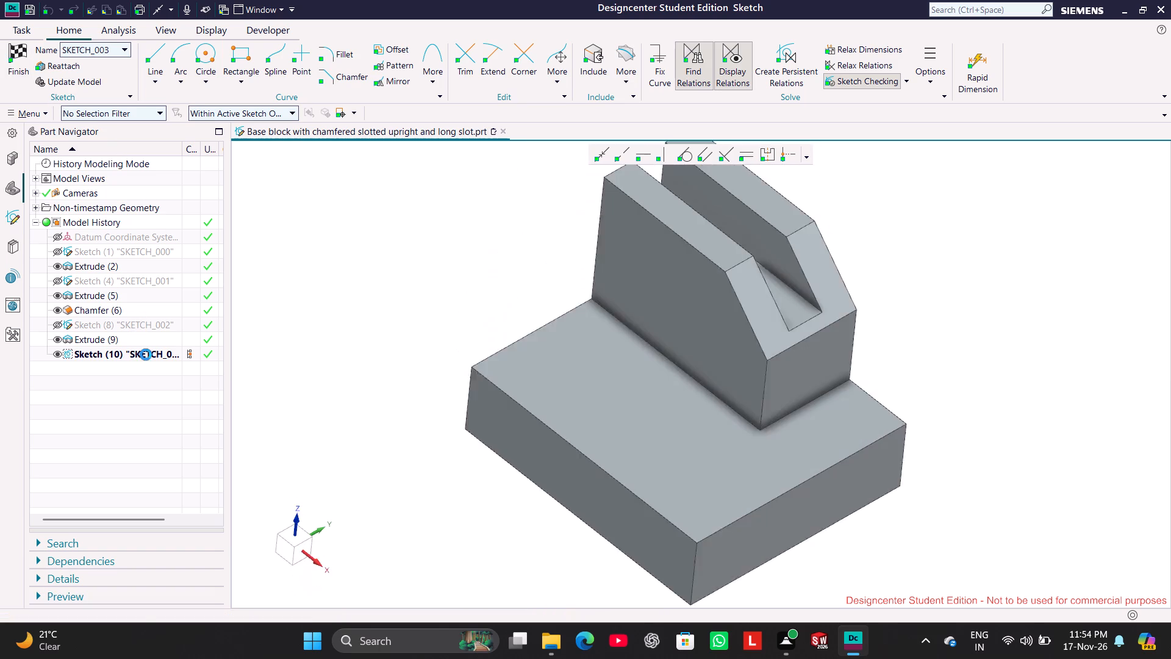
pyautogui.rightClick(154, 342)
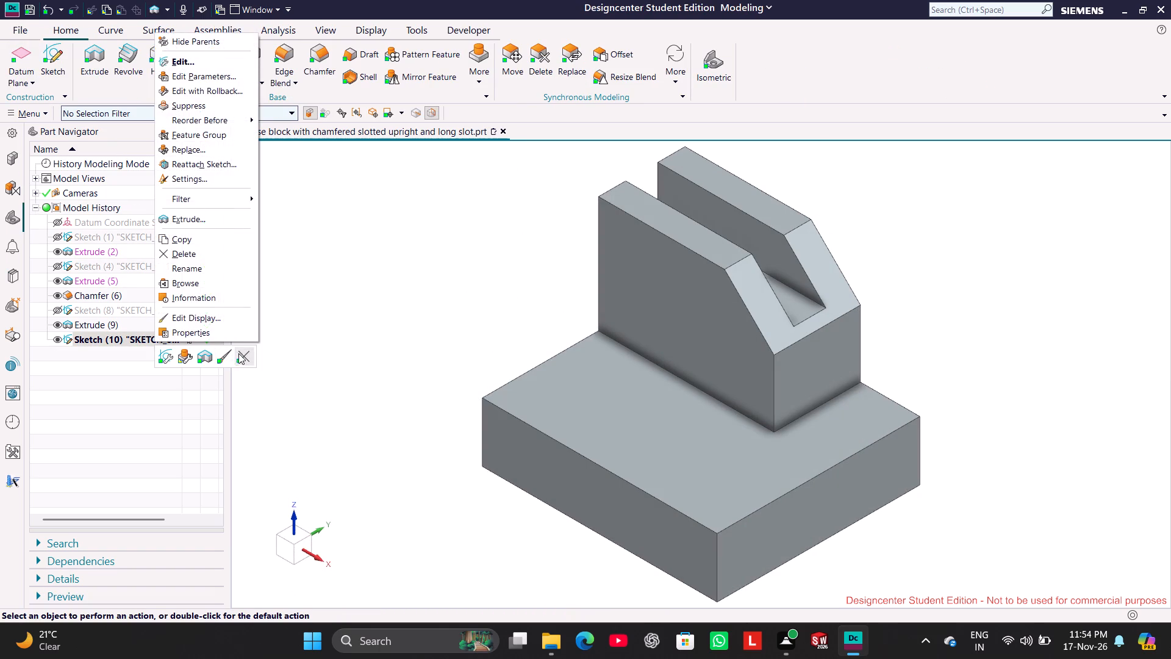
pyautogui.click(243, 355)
# Create a sketch on the base's top face with its origin at the base's outer corner, away from the upright.
pyautogui.click(45, 55)
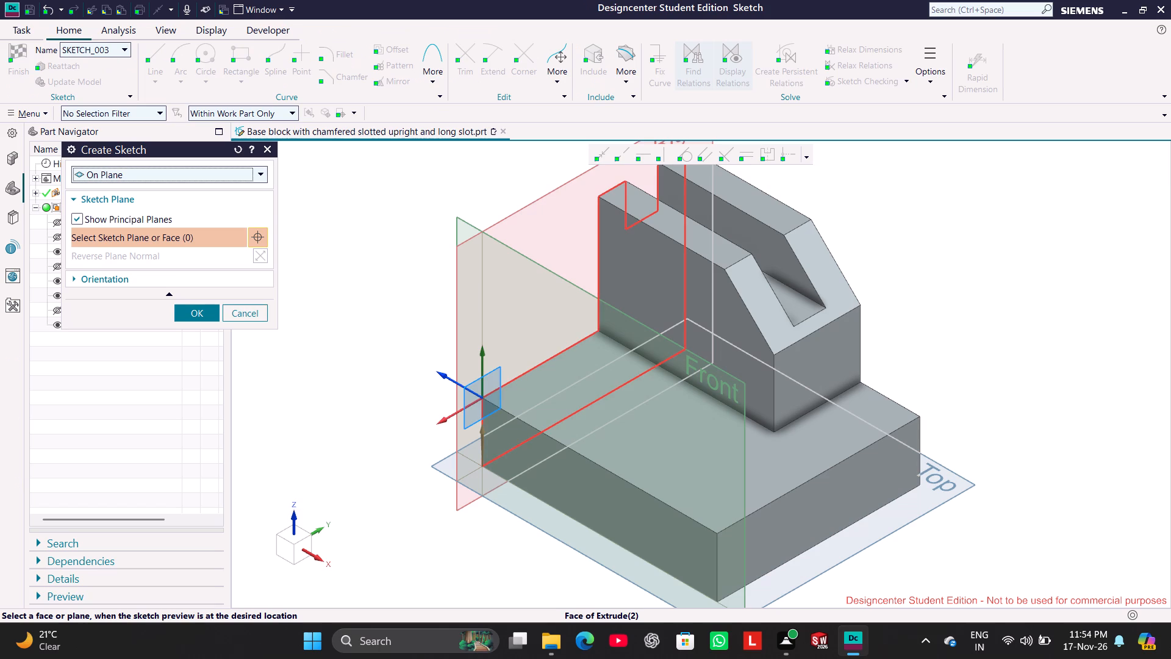
pyautogui.click(488, 398)
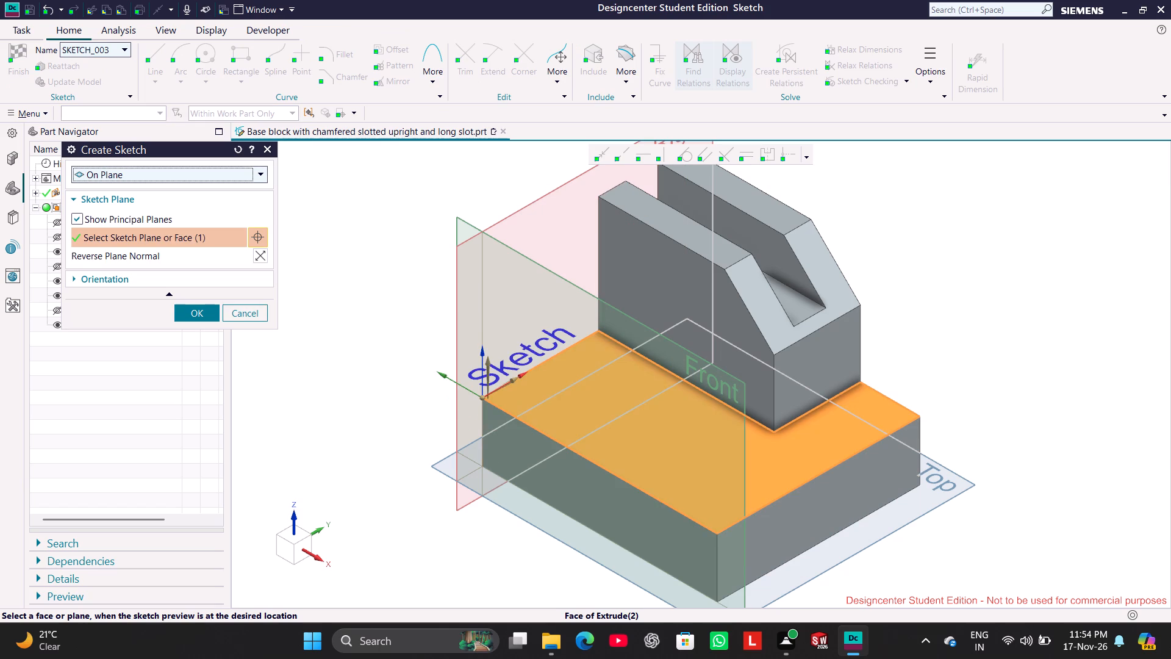
pyautogui.click(195, 316)
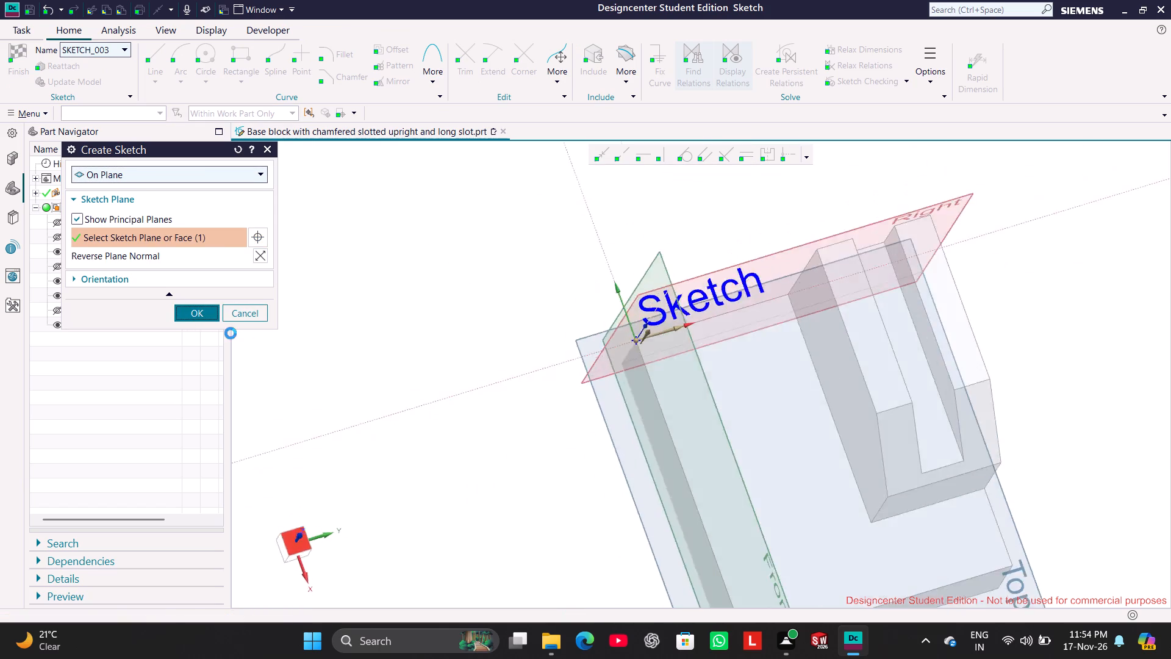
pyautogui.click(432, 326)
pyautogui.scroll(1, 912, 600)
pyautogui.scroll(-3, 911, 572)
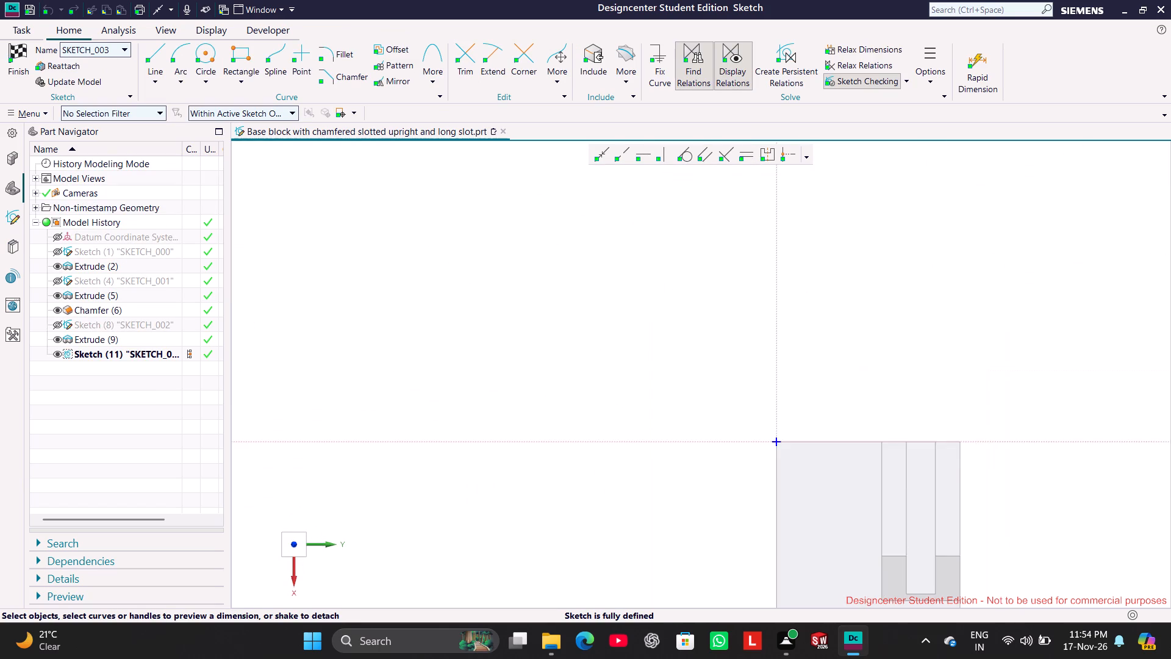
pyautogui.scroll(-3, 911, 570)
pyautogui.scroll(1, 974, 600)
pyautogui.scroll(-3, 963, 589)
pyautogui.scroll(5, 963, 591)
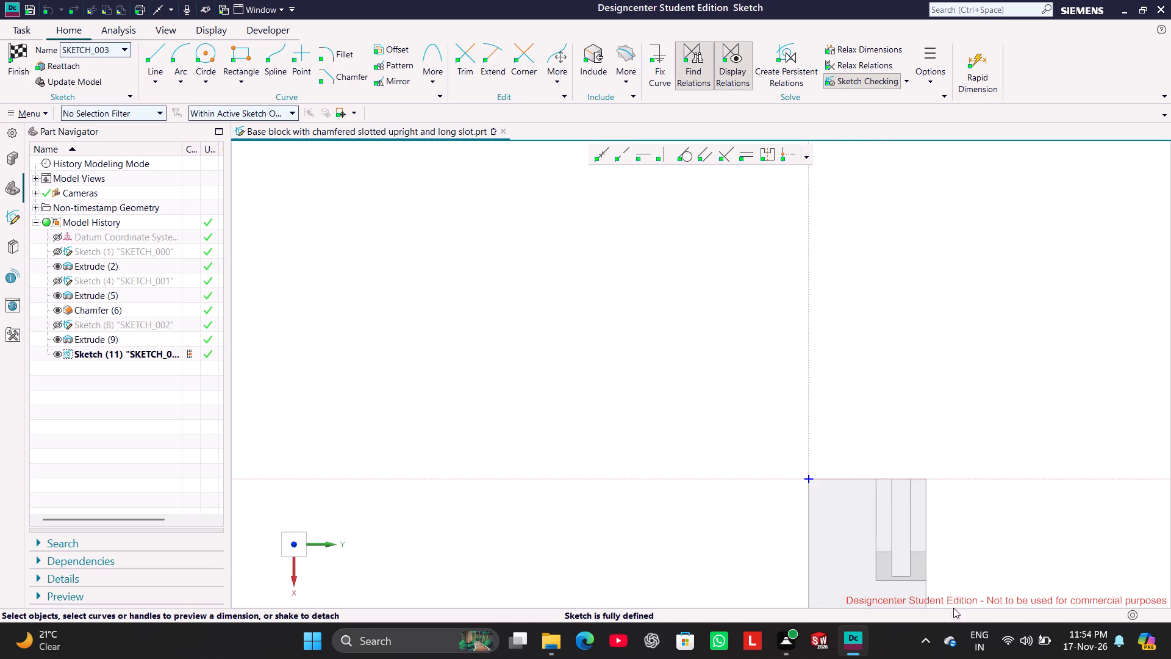
# Examine the new sketch's origin on the base relative to the upright from an angle, and return to the top view.
pyautogui.scroll(-8, 951, 600)
pyautogui.scroll(10, 986, 605)
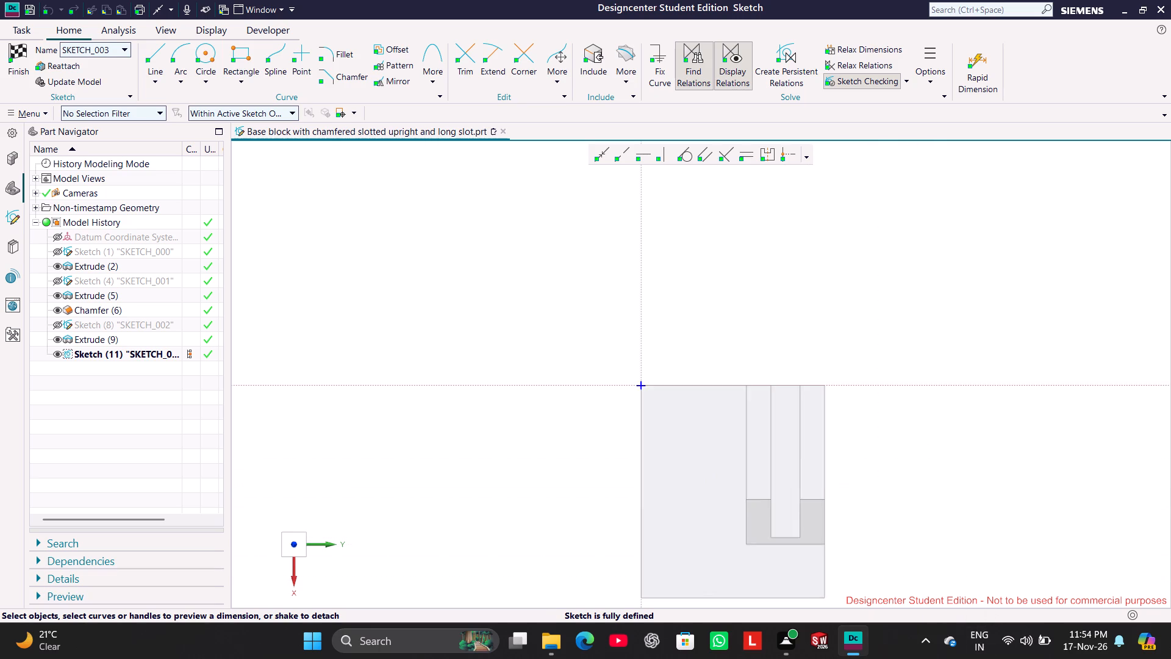
pyautogui.scroll(2, 811, 596)
pyautogui.scroll(-5, 810, 596)
pyautogui.scroll(4, 813, 607)
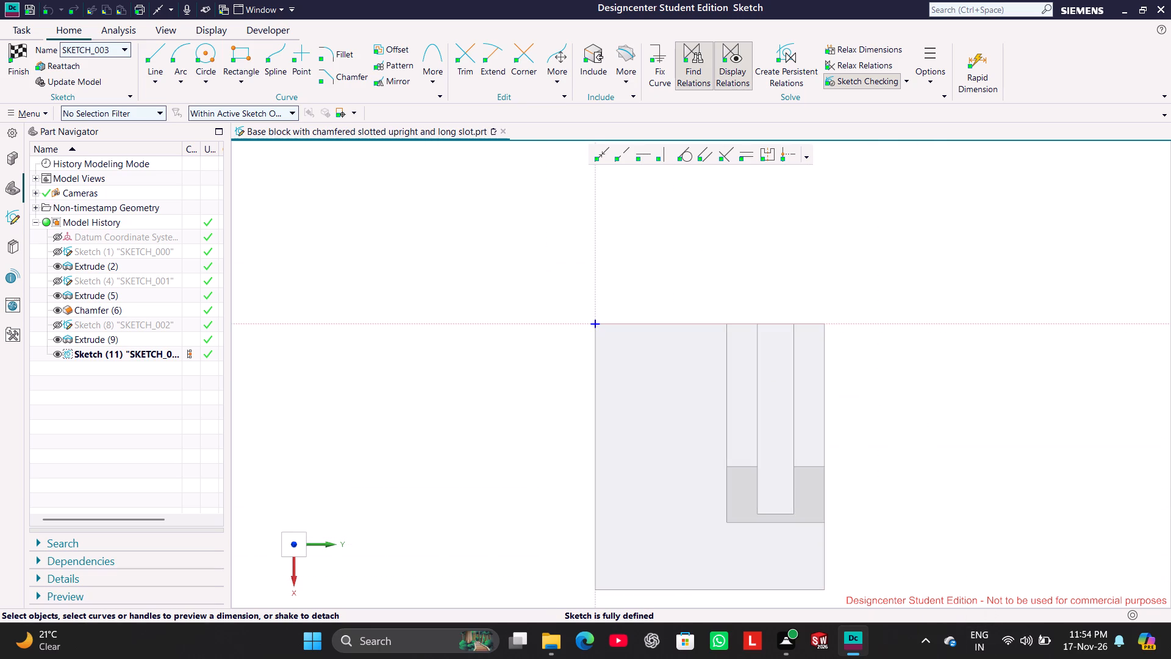
pyautogui.moveTo(884, 508); pyautogui.dragTo(888, 495, button='middle')
pyautogui.rightClick(888, 508)
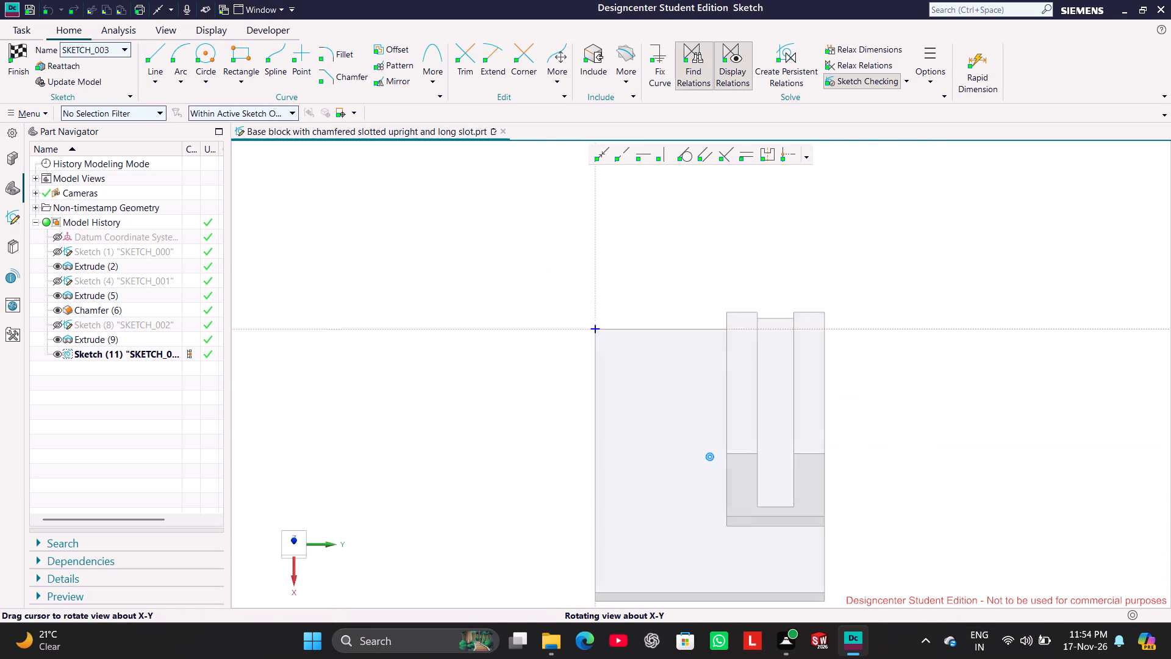
pyautogui.moveTo(888, 495); pyautogui.dragTo(892, 477, button='middle')
pyautogui.click(308, 555)
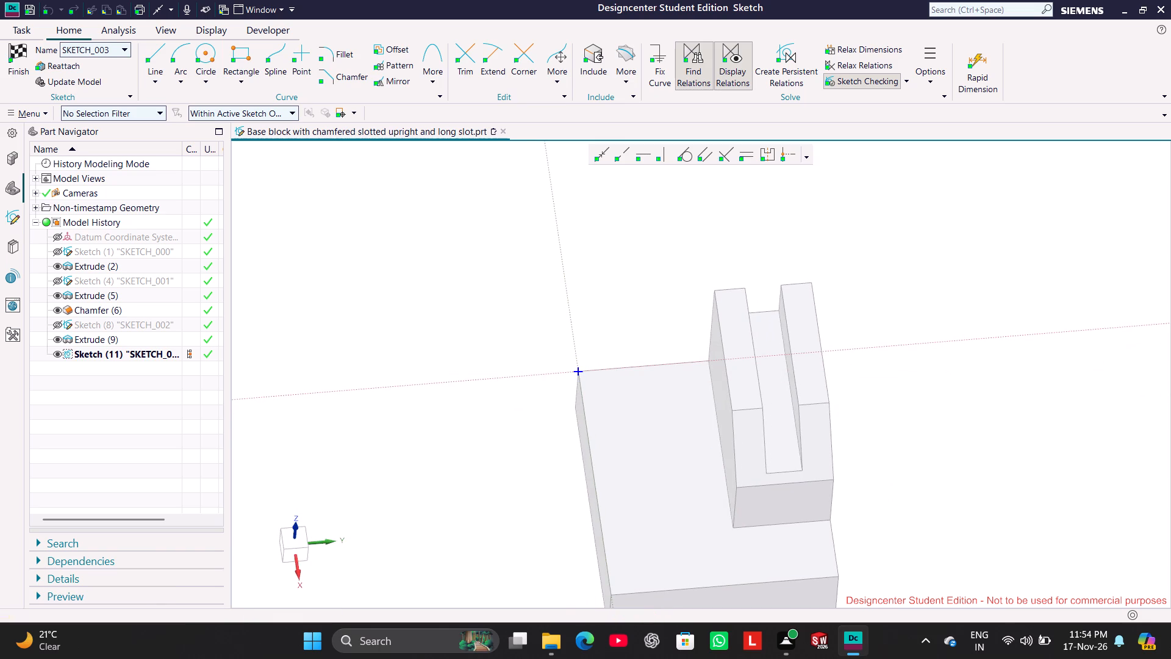
pyautogui.click(303, 542)
pyautogui.scroll(2, 769, 570)
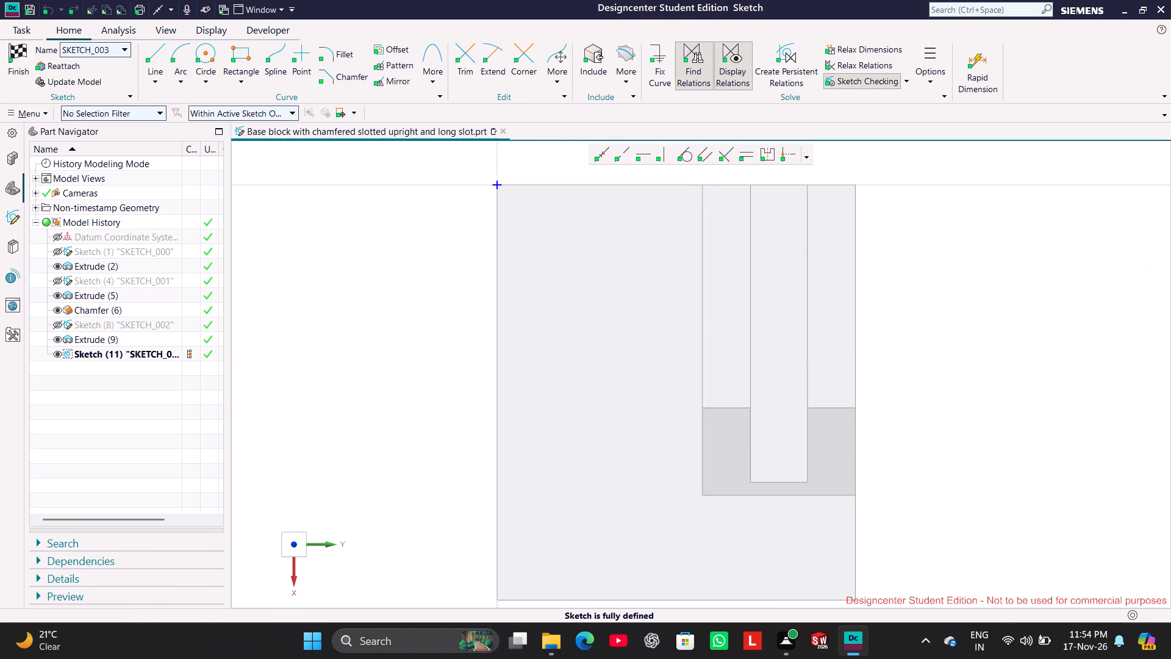
pyautogui.scroll(-7, 773, 590)
pyautogui.scroll(2, 781, 615)
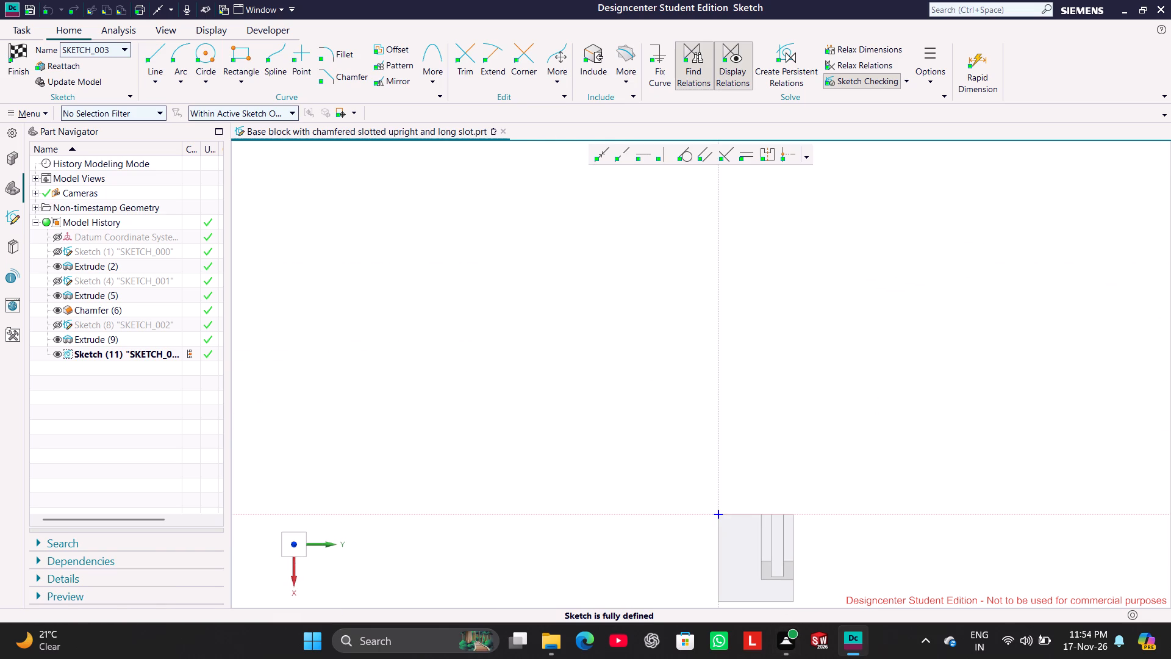
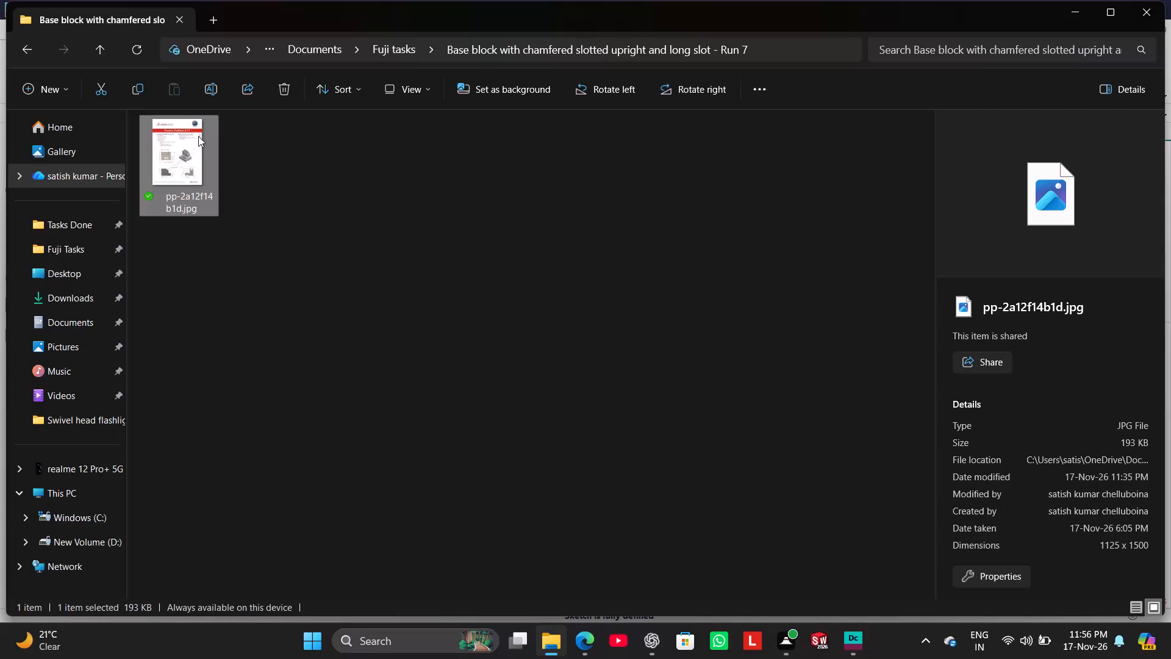
# Open the reference drawing pp-2a12f14b1d.jpg, check the long slot's position and dimensions on the base, and minimize the image.
pyautogui.doubleClick(196, 145)
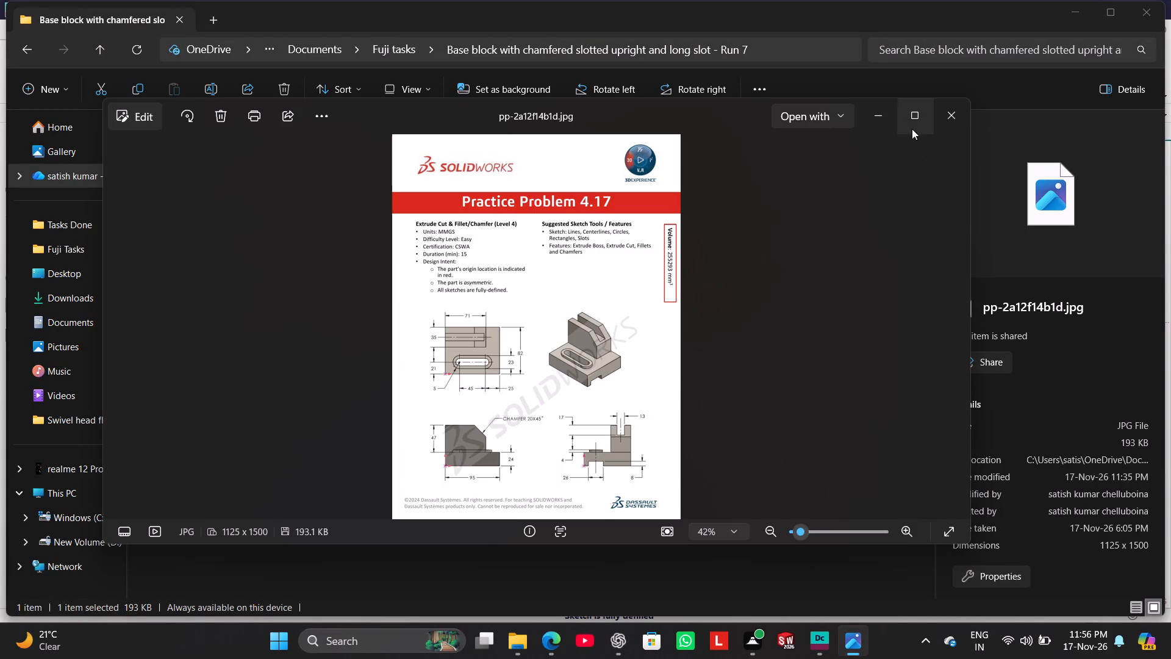
pyautogui.click(911, 119)
pyautogui.click(1110, 23)
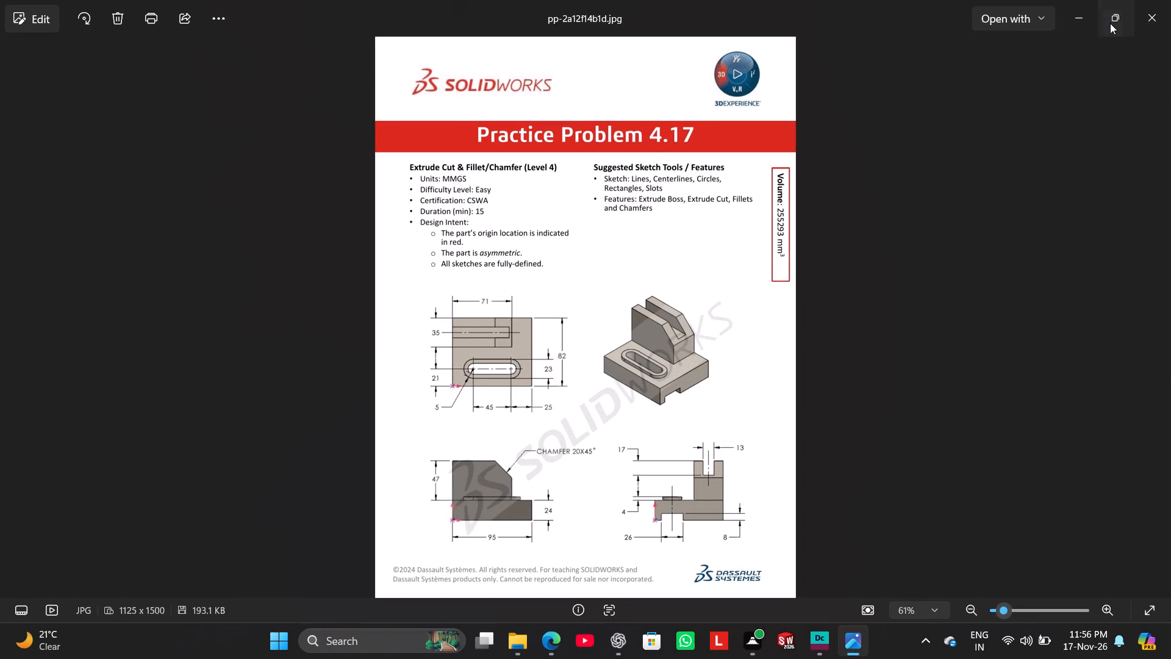
pyautogui.click(877, 114)
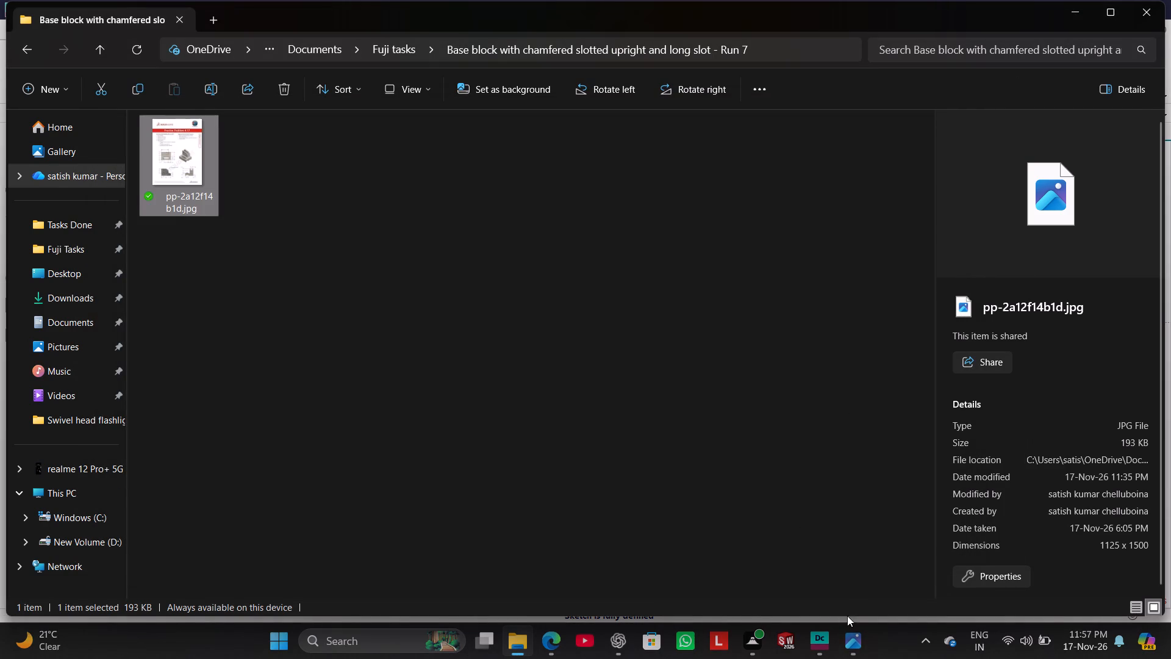
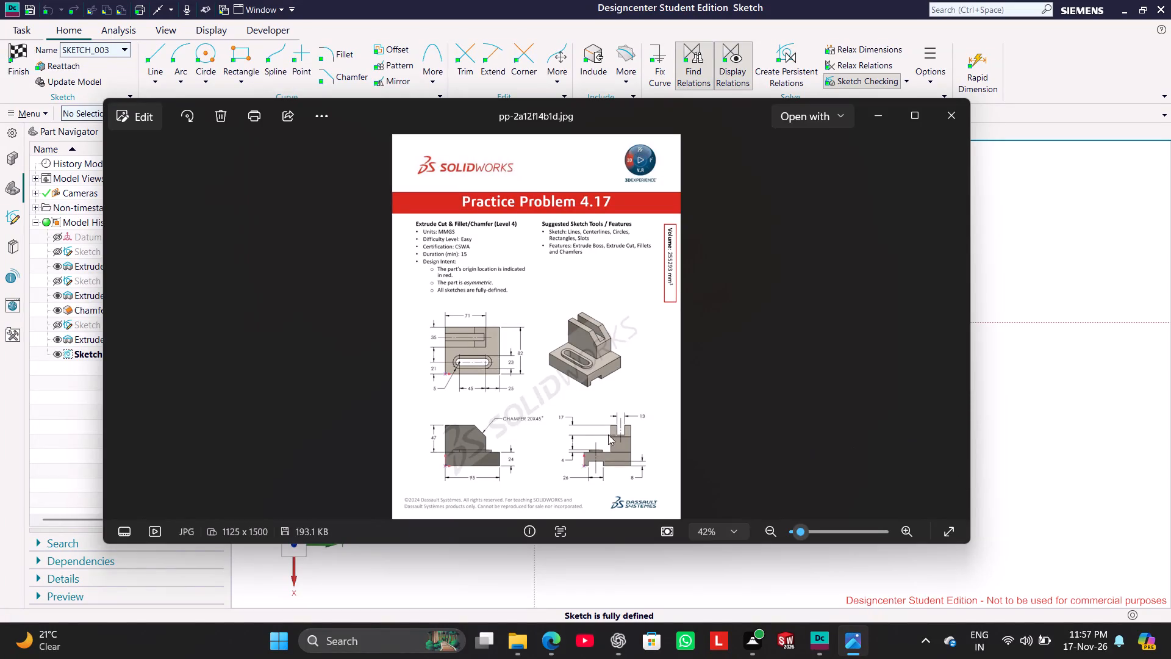
# Examine the top view of the reference drawing for the long slot's dimensions and position, comparing it with the open sketch.
pyautogui.scroll(5, 593, 436)
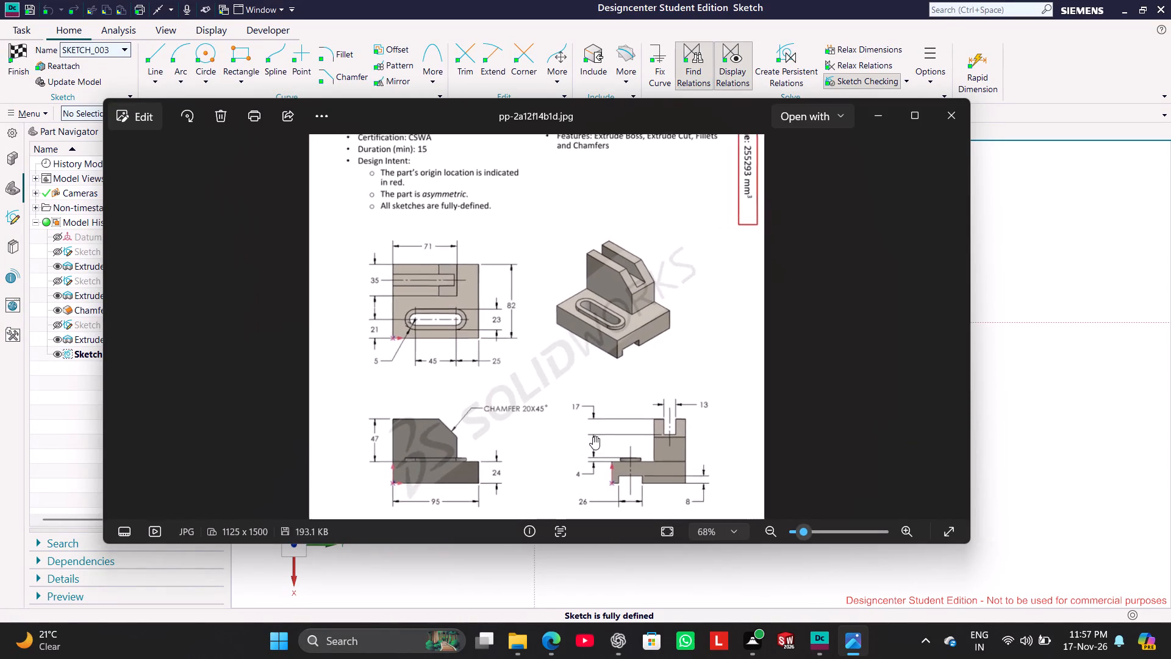
pyautogui.scroll(2, 428, 325)
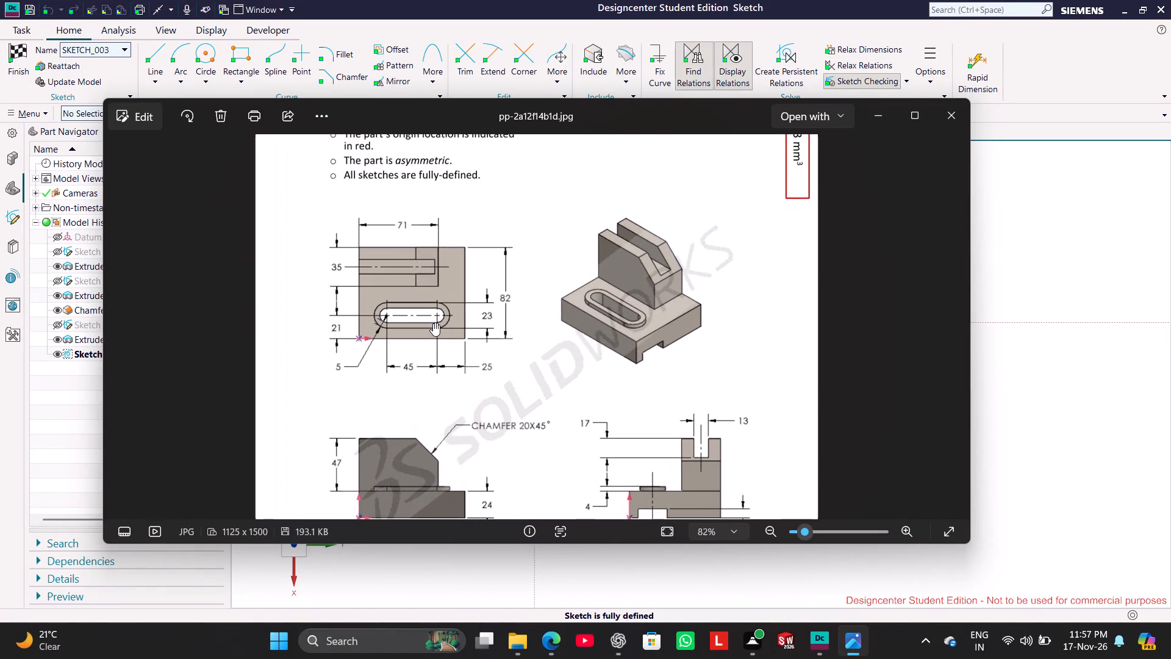
pyautogui.scroll(1, 433, 323)
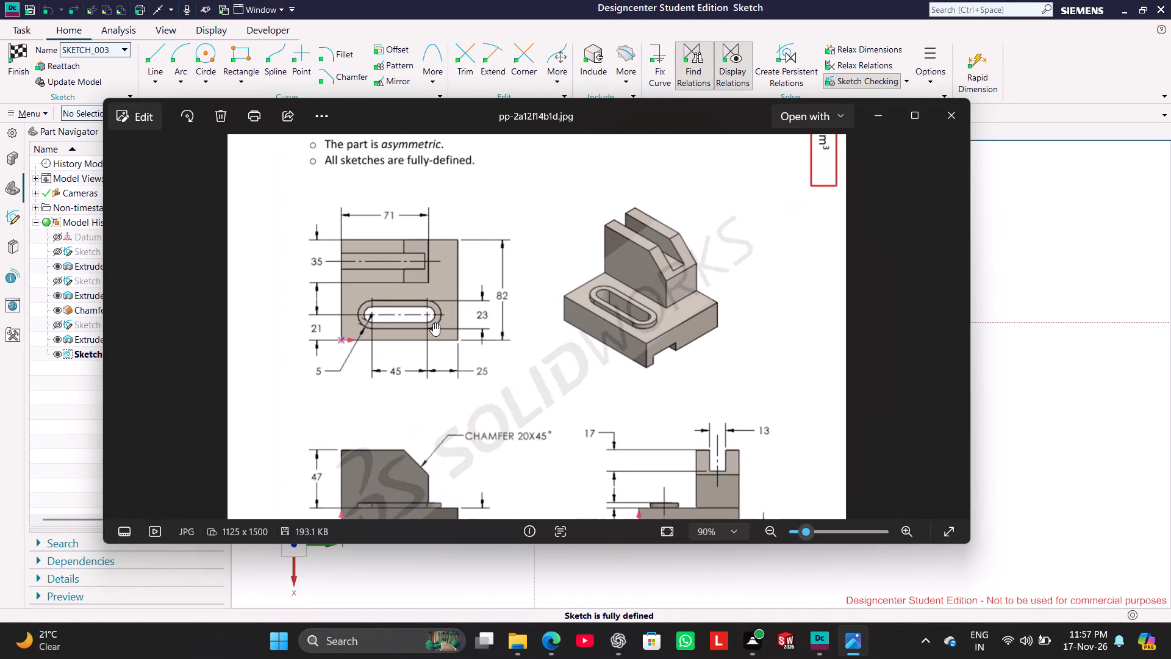
pyautogui.scroll(1, 382, 331)
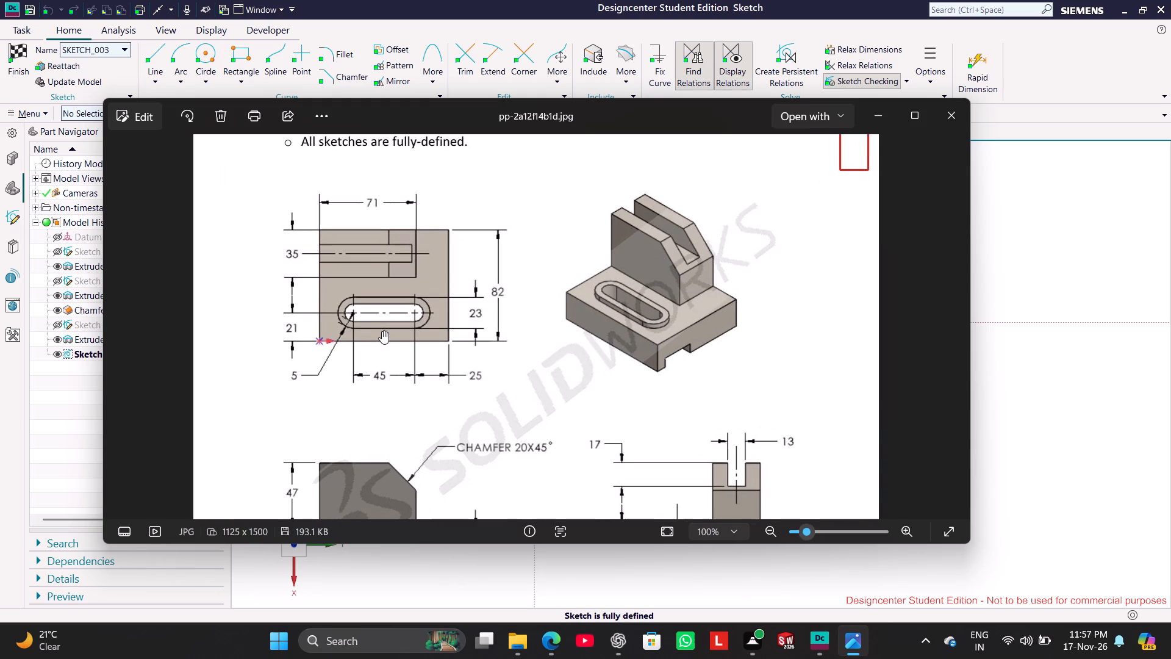
pyautogui.click(1012, 351)
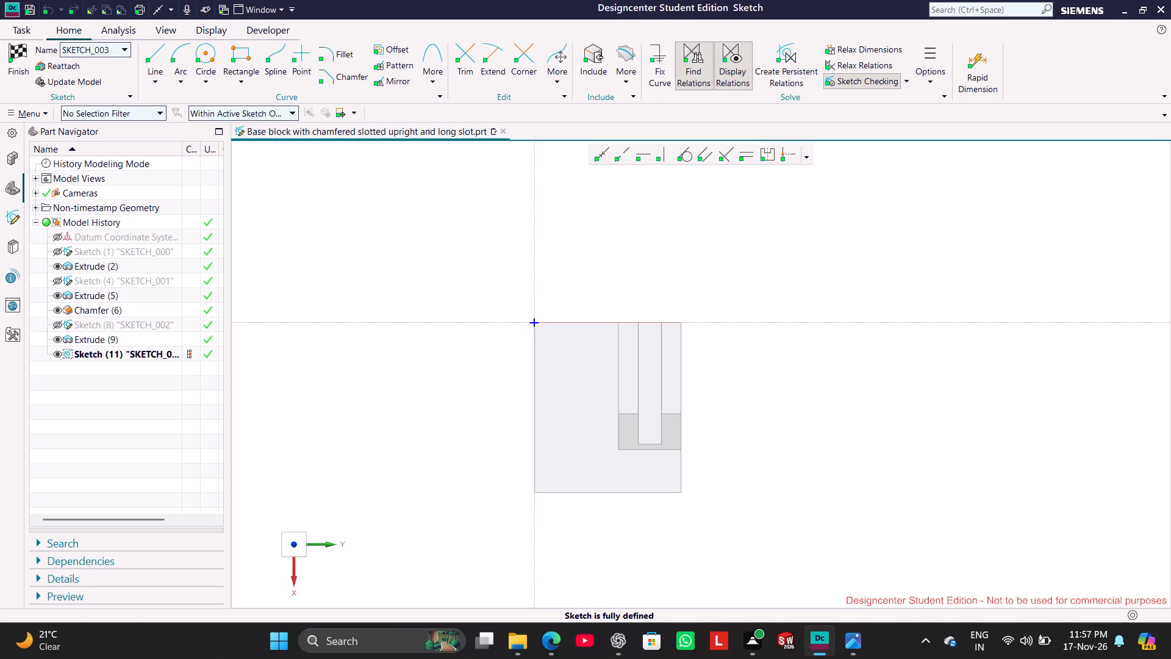
pyautogui.click(851, 640)
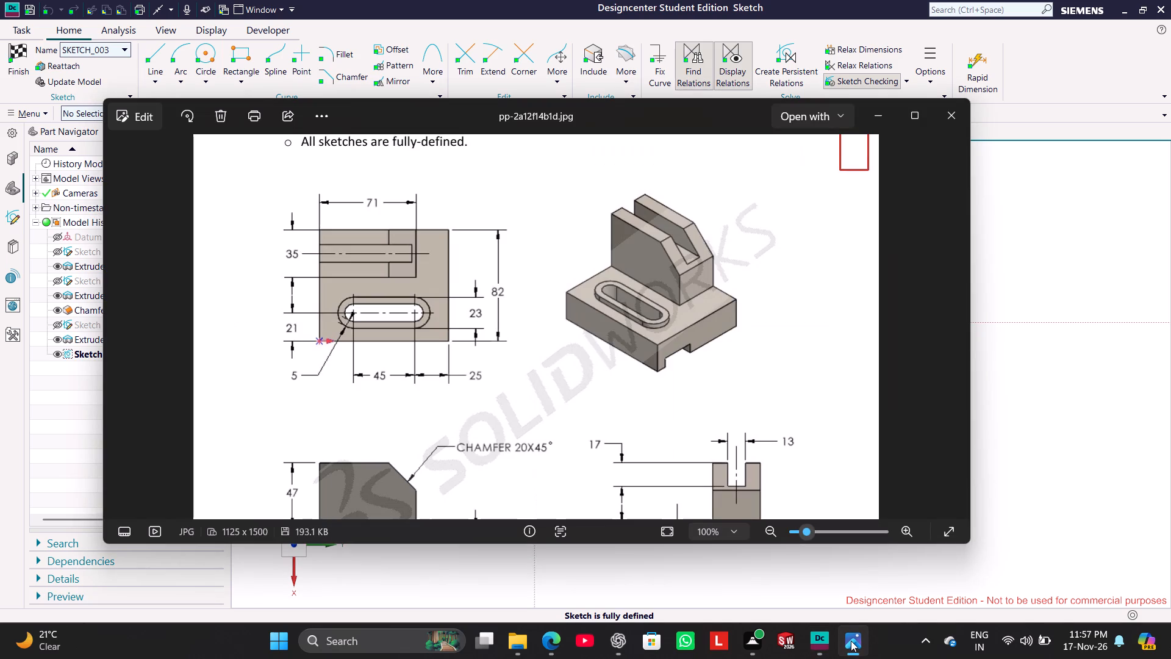
pyautogui.click(851, 641)
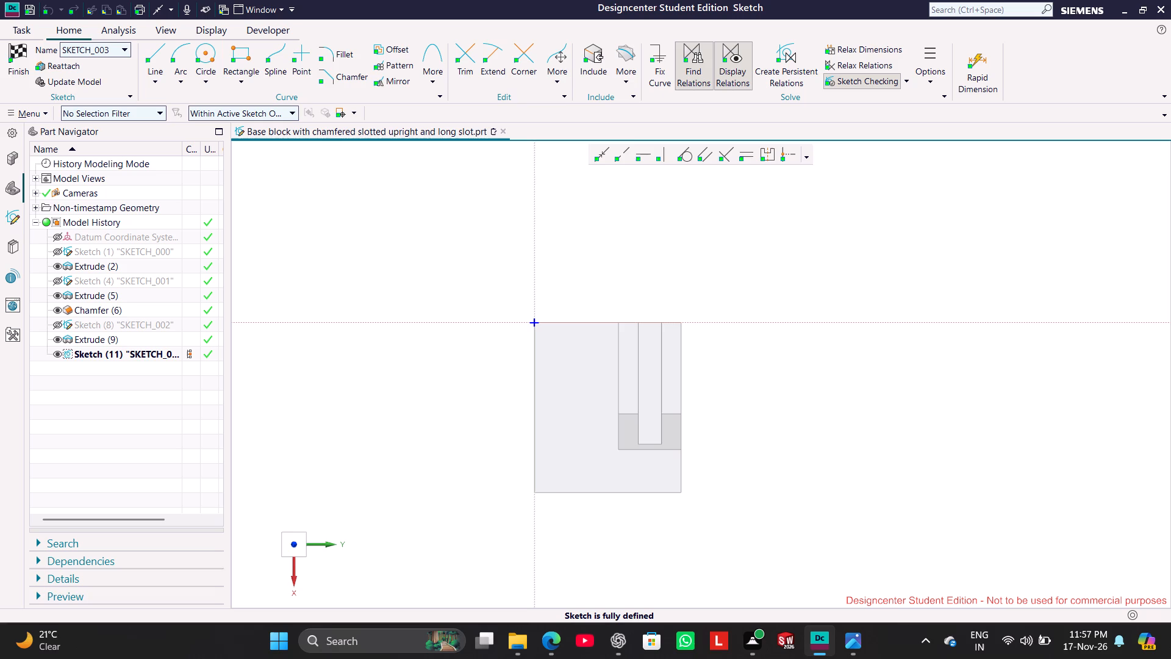
pyautogui.click(855, 635)
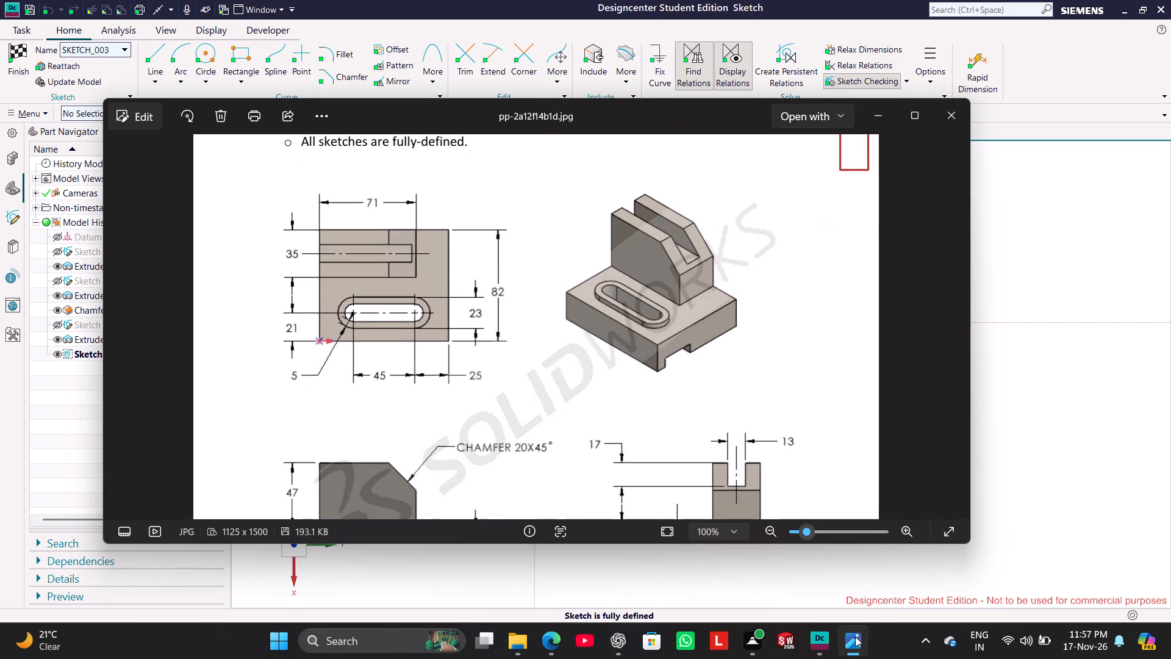
pyautogui.click(855, 636)
pyautogui.click(853, 637)
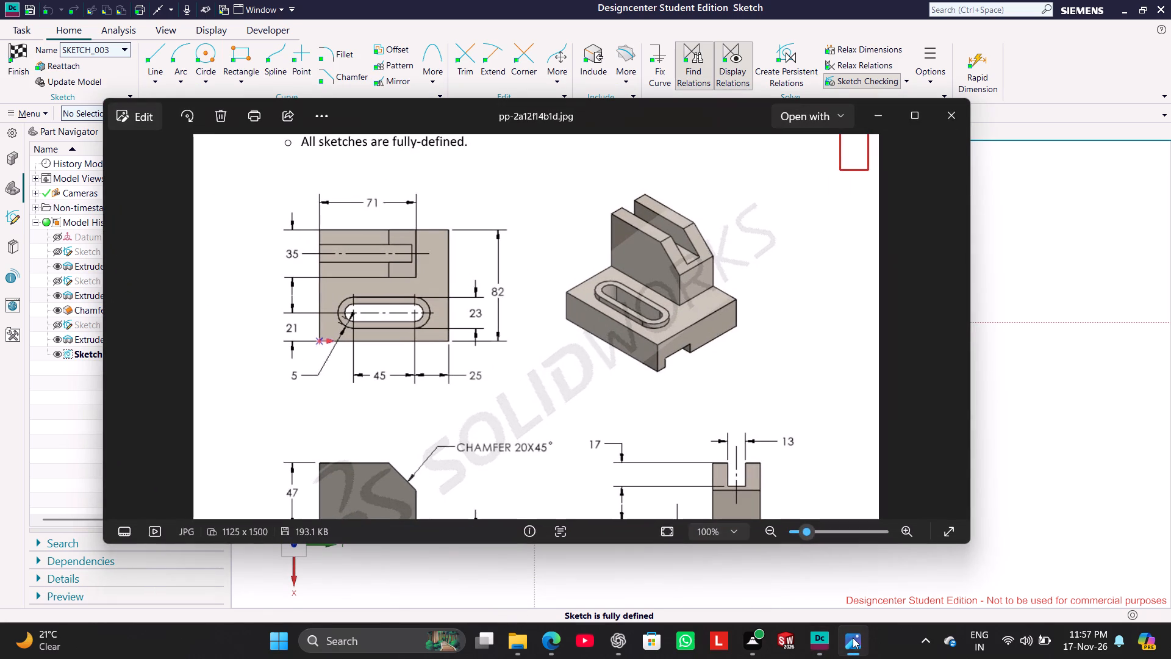
pyautogui.click(853, 638)
pyautogui.click(853, 638)
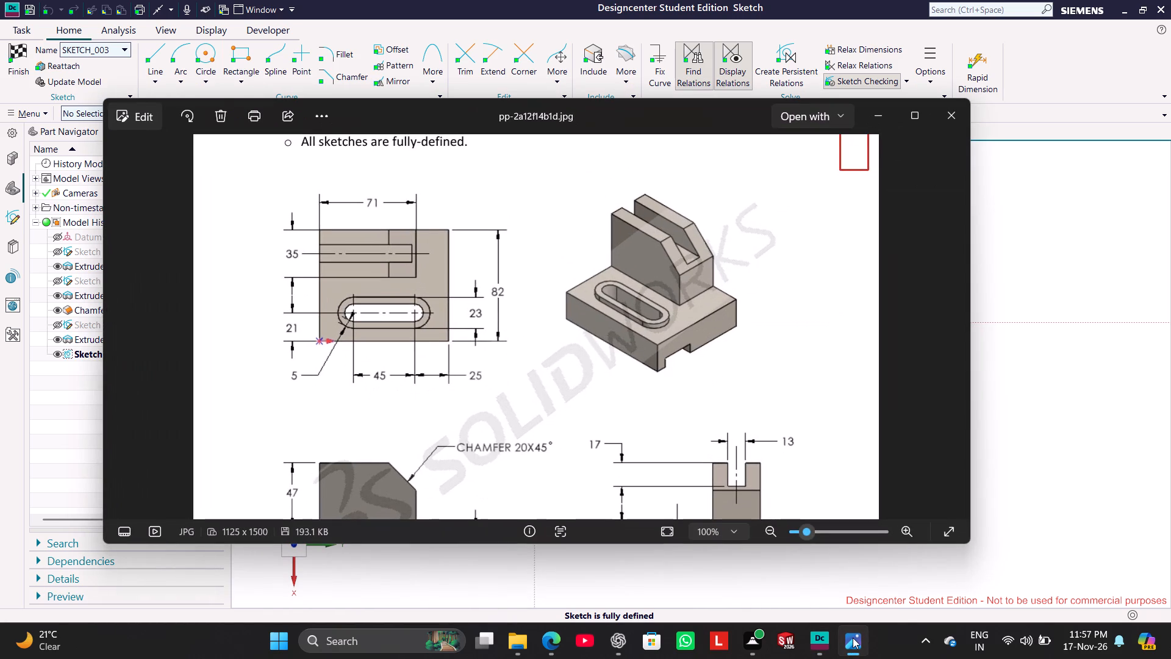
pyautogui.click(853, 638)
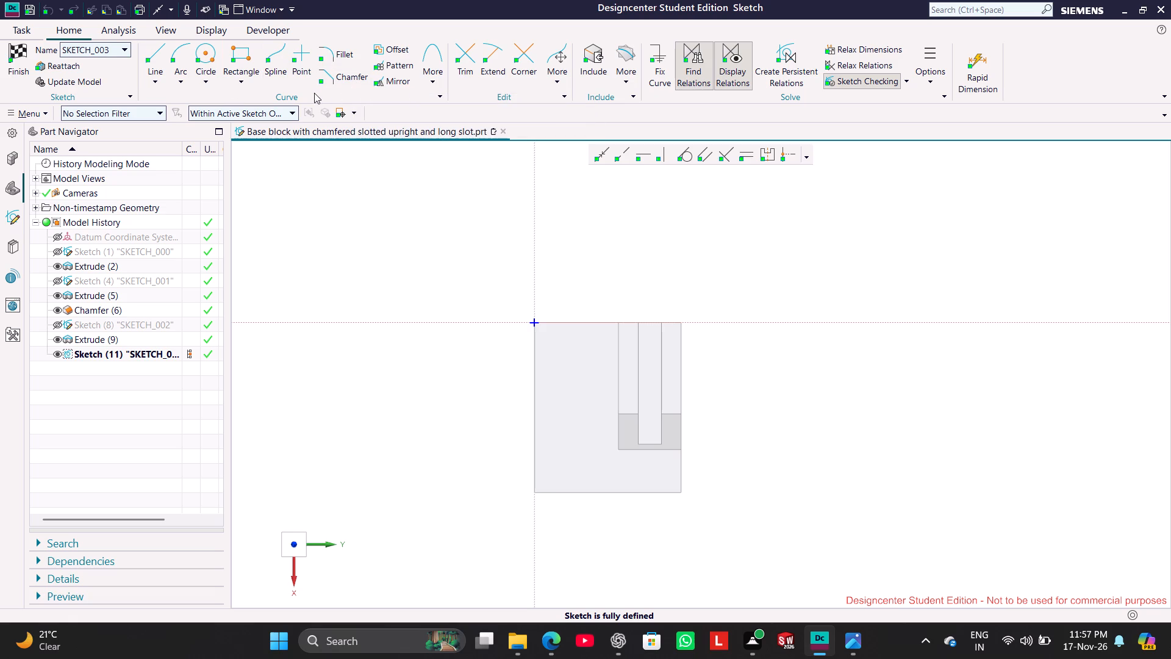
# Sketch a slot along X on the base beside the upright, with centres about 59 mm apart and about 21 mm wide.
pyautogui.click(234, 81)
pyautogui.click(234, 82)
pyautogui.click(211, 79)
pyautogui.click(211, 79)
pyautogui.click(433, 78)
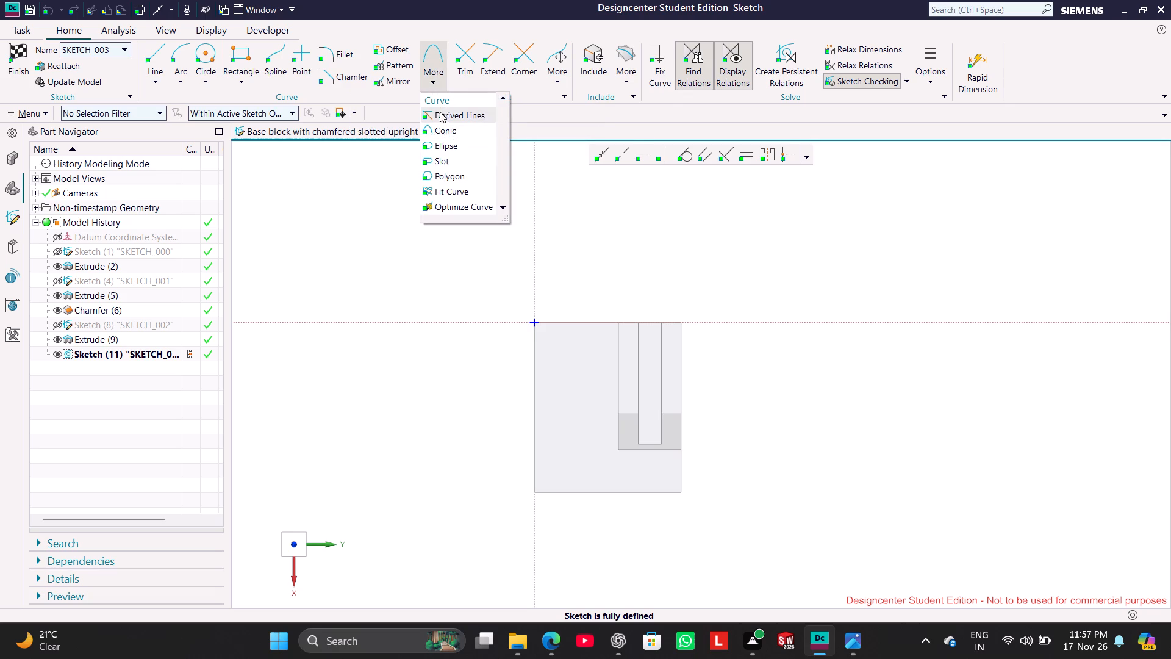
pyautogui.click(440, 157)
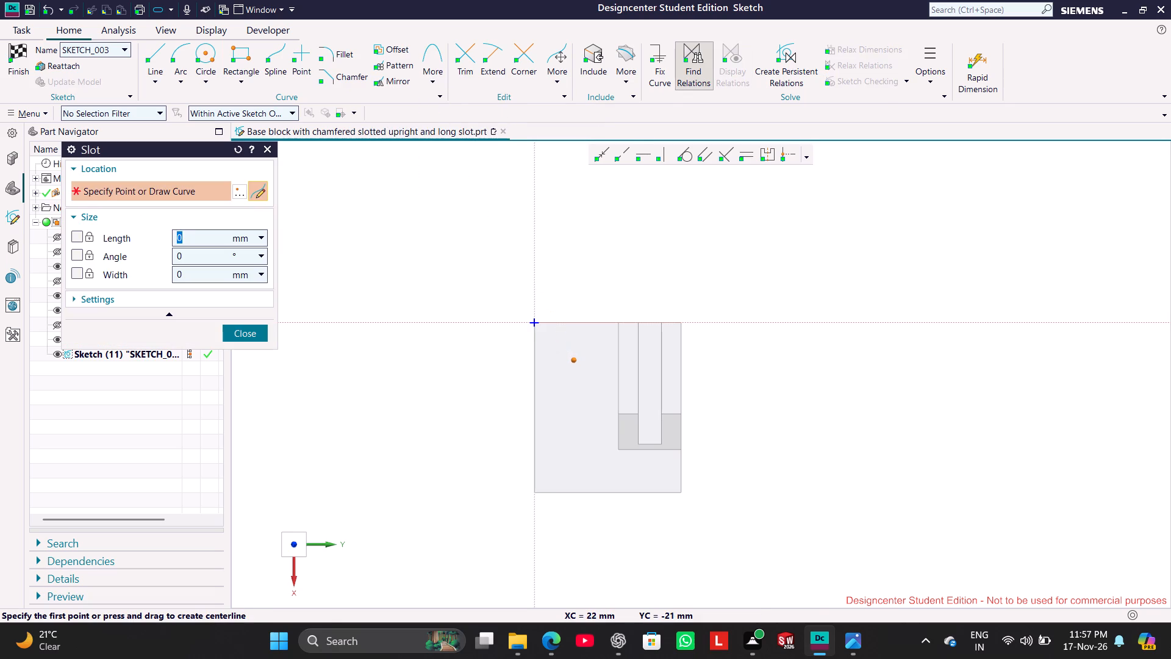
pyautogui.click(575, 359)
pyautogui.click(575, 465)
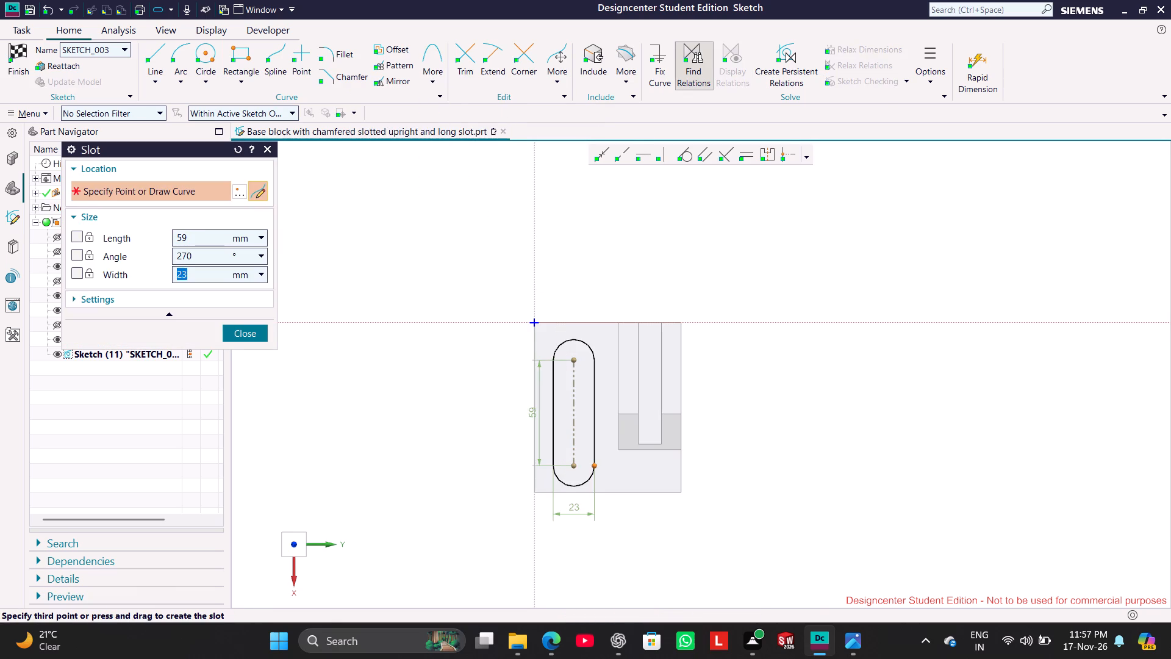
pyautogui.click(593, 465)
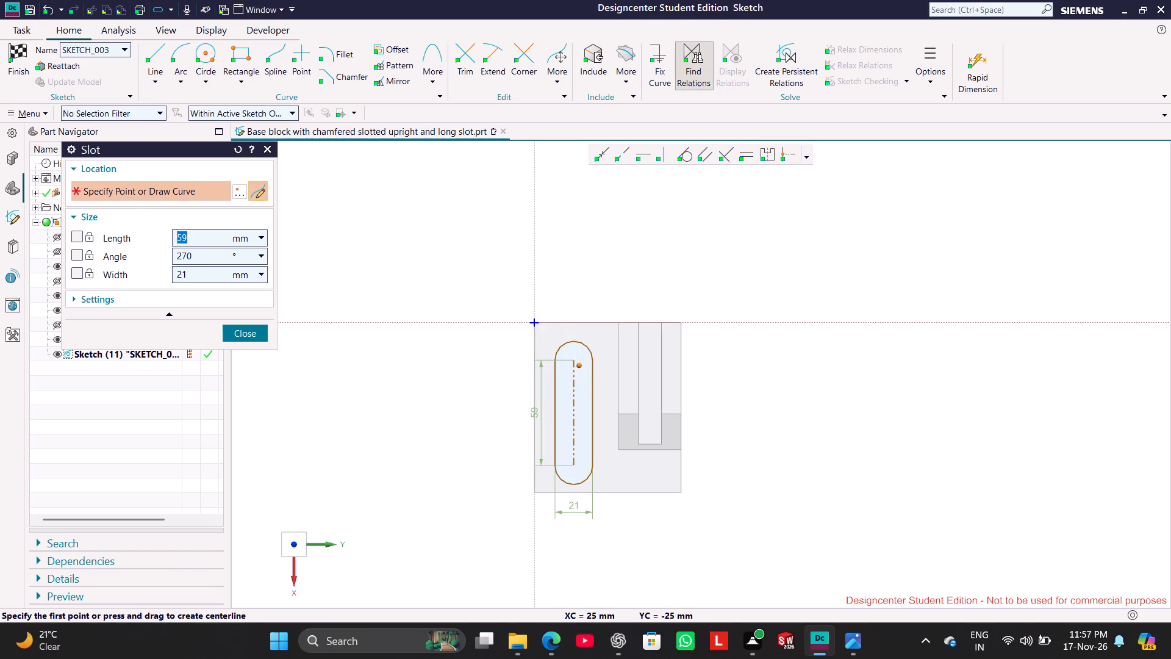
pyautogui.click(578, 365)
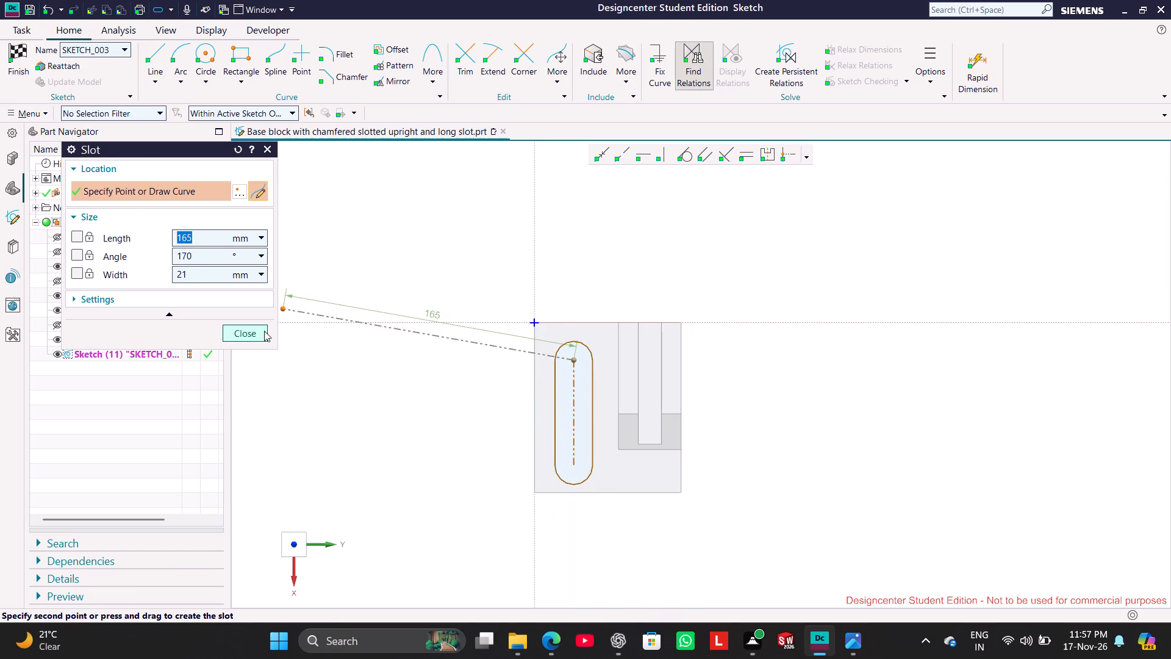
pyautogui.click(264, 328)
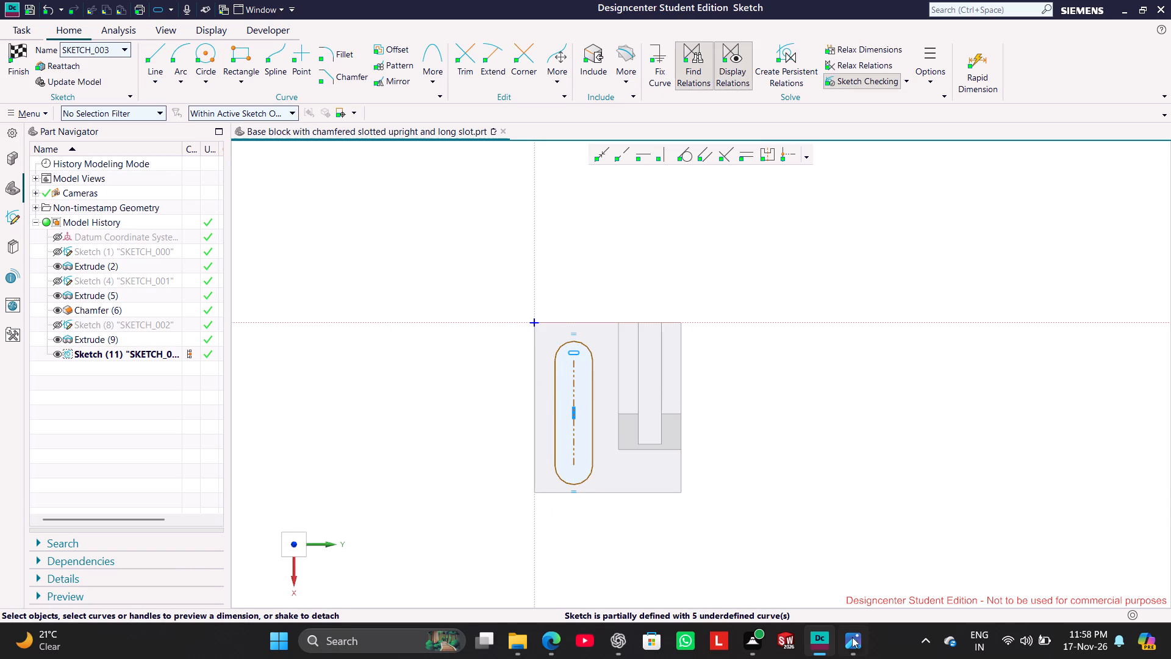
# Recheck the reference drawing and shift the sketched slot sideways, closer to the base edge opposite the upright.
pyautogui.click(856, 644)
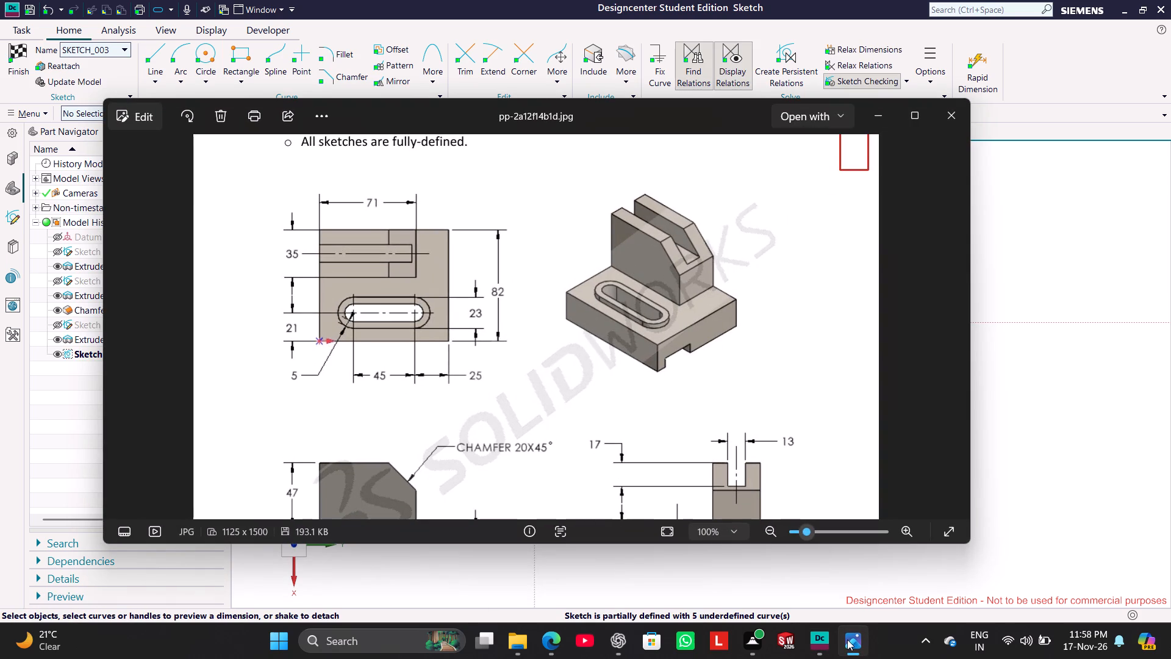
pyautogui.click(847, 639)
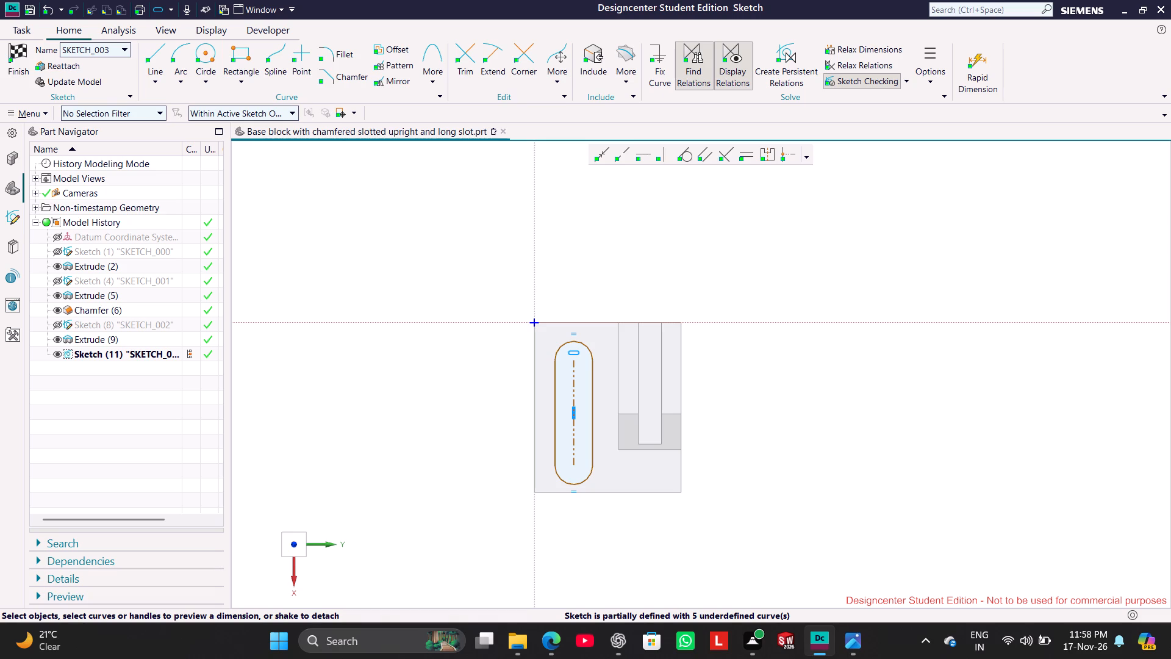
pyautogui.click(575, 394)
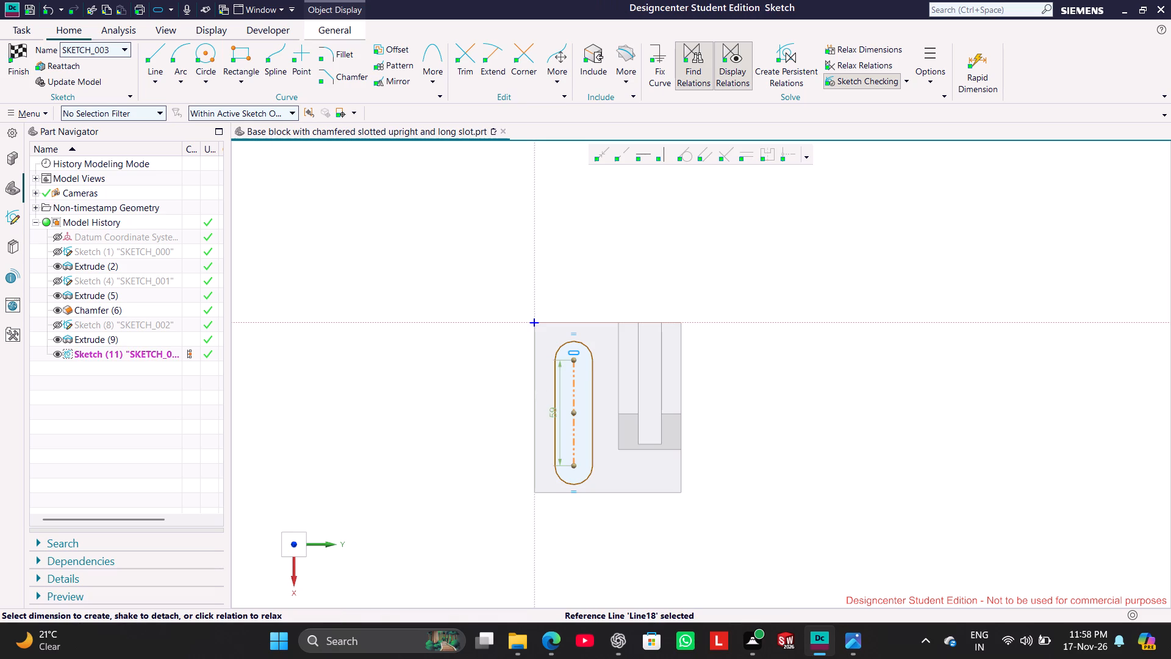
pyautogui.moveTo(553, 411); pyautogui.dragTo(473, 405)
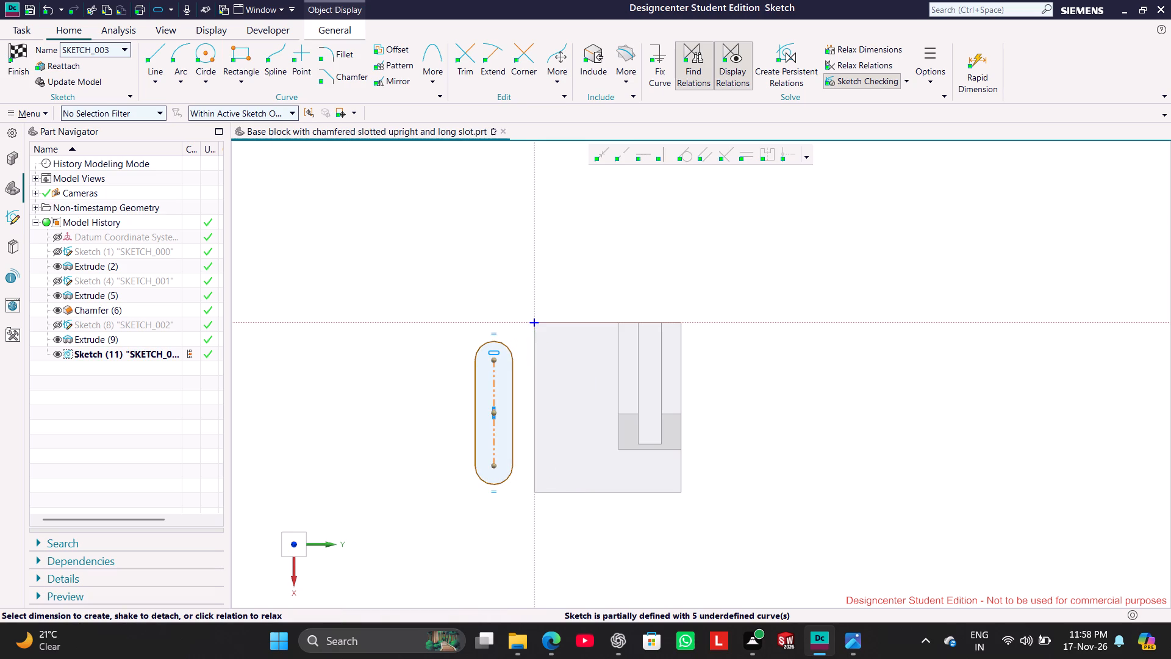
pyautogui.moveTo(476, 403); pyautogui.dragTo(539, 405)
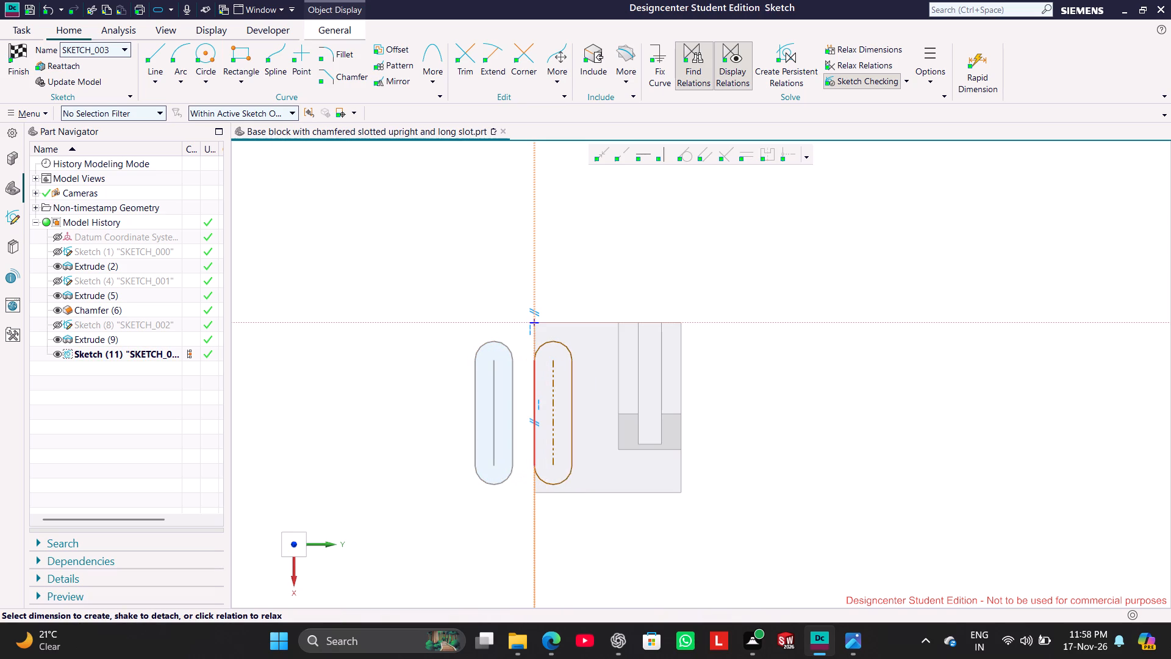
pyautogui.moveTo(539, 405); pyautogui.dragTo(558, 405)
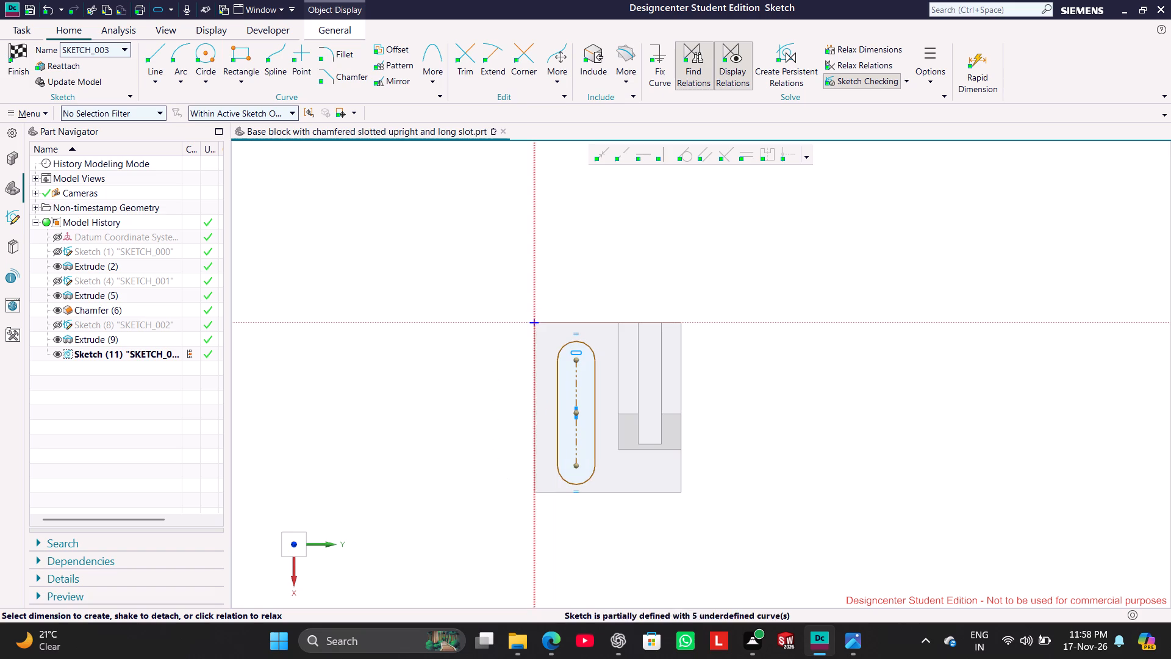
pyautogui.click(575, 387)
pyautogui.click(578, 393)
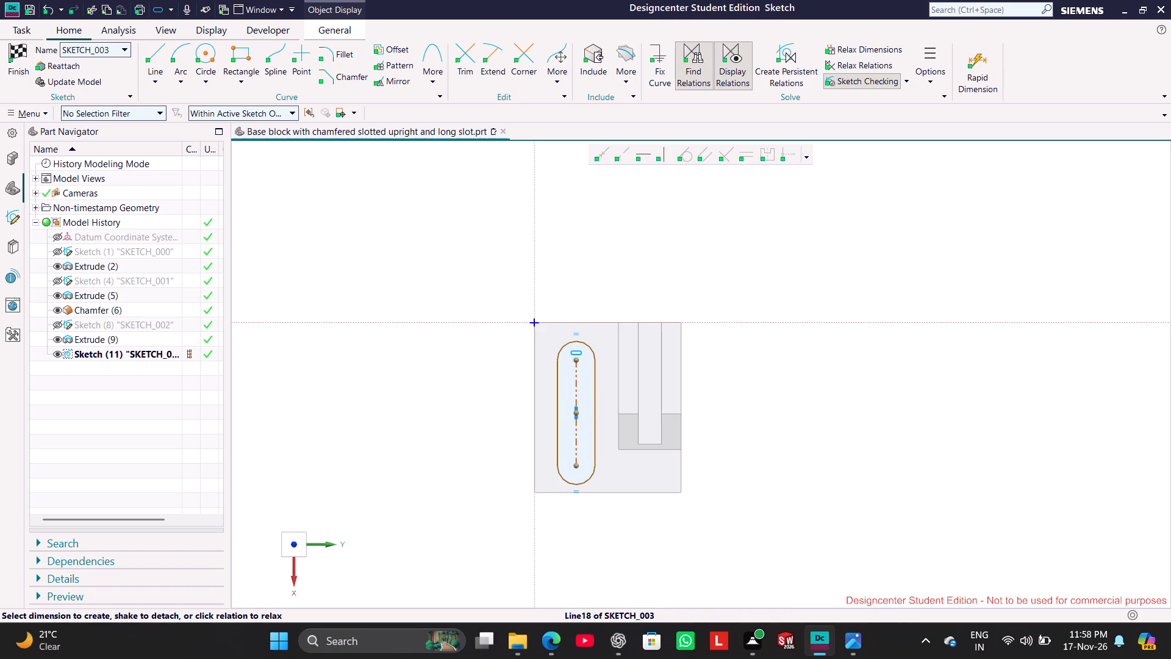
pyautogui.scroll(5, 620, 428)
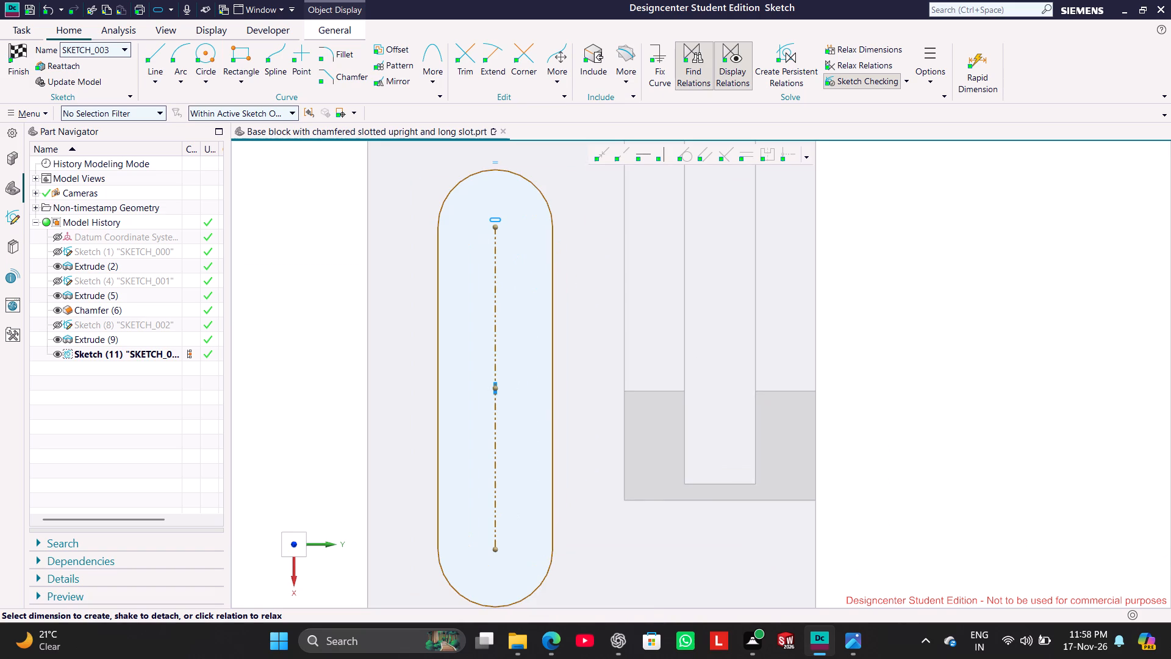
pyautogui.click(495, 310)
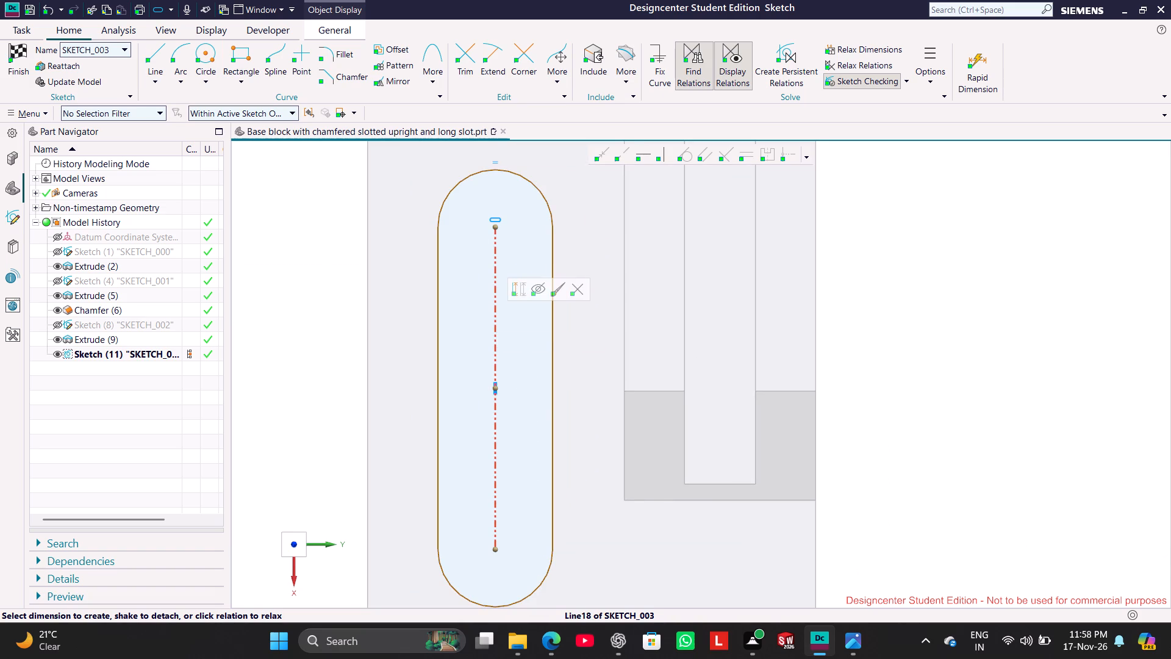
pyautogui.moveTo(496, 316); pyautogui.dragTo(441, 319)
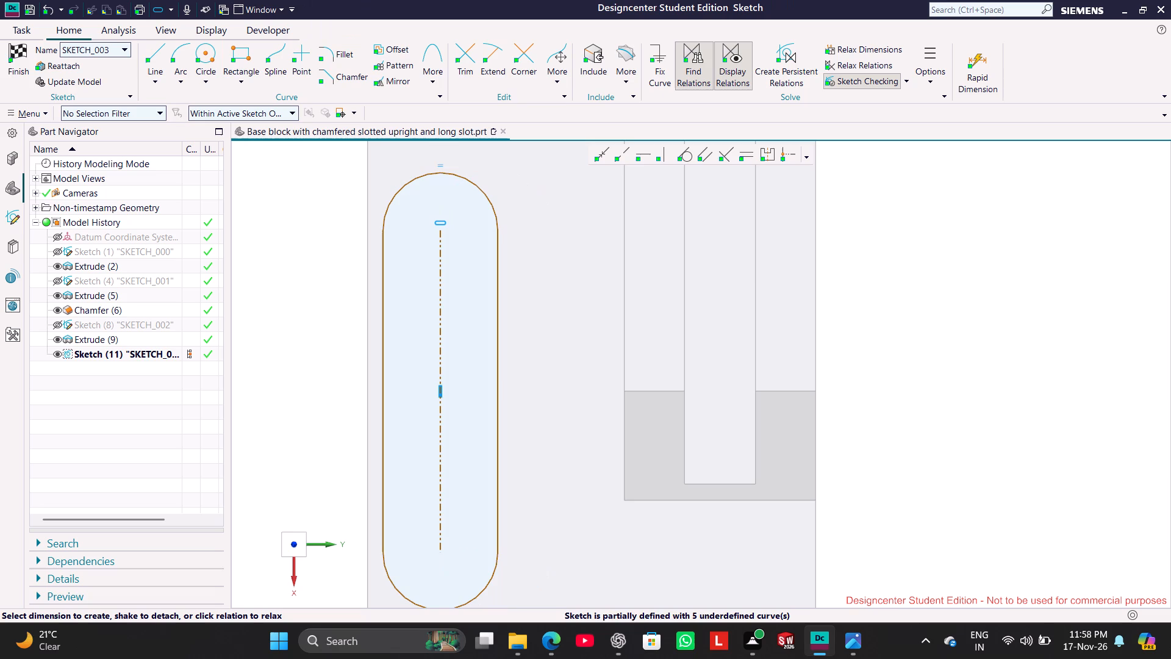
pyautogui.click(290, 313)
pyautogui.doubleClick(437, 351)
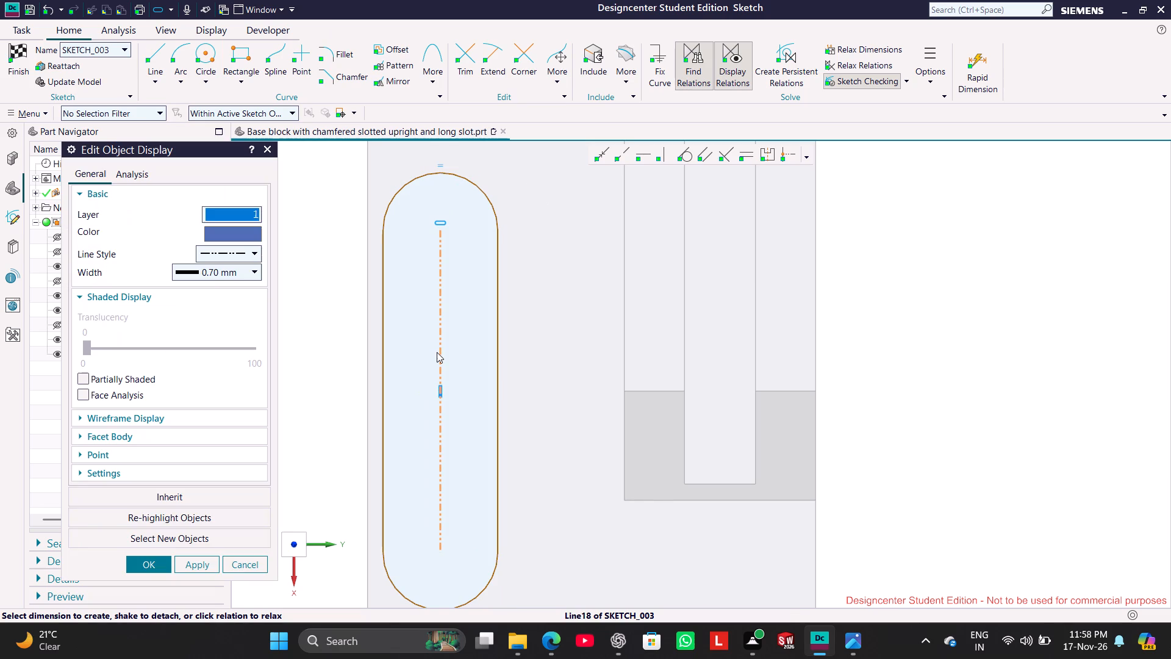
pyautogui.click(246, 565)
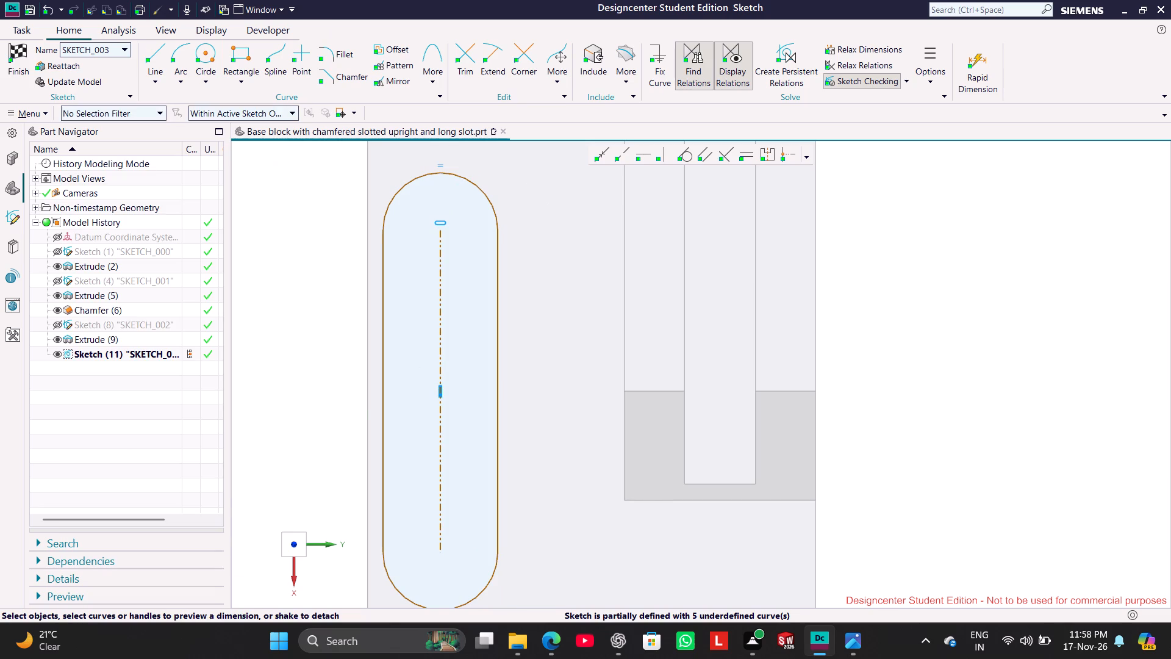
# Dimension the length of the slot's centreline, placing the dimension outside the slot beside the base edge.
pyautogui.click(443, 348)
pyautogui.moveTo(422, 384); pyautogui.dragTo(415, 384)
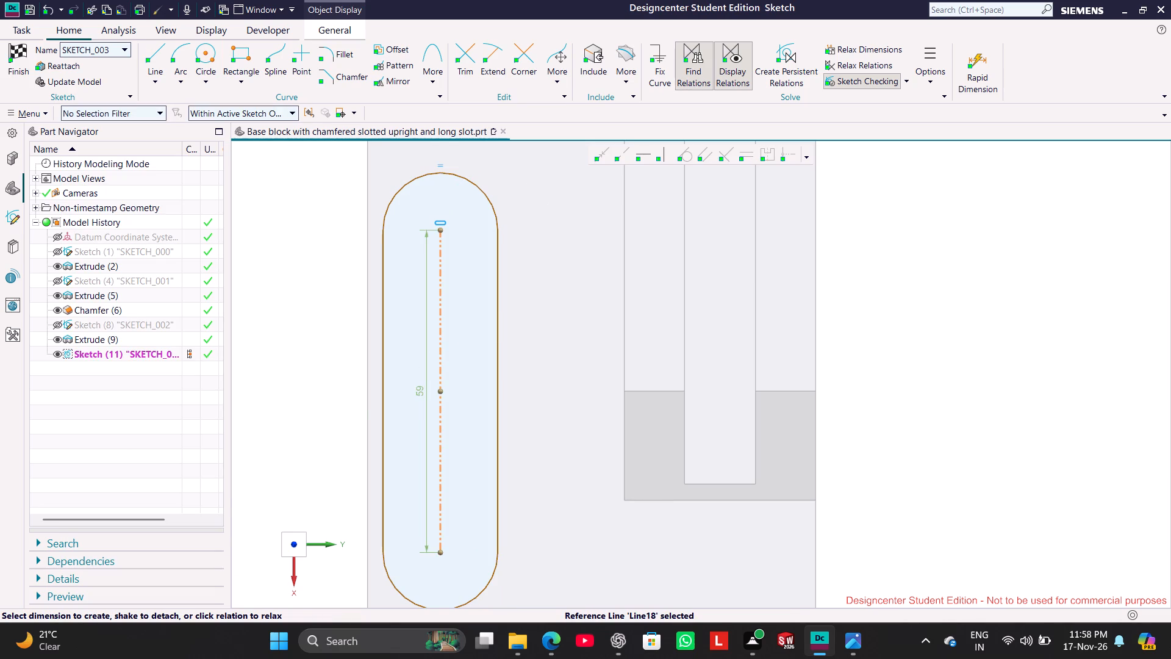
pyautogui.moveTo(415, 384); pyautogui.dragTo(348, 386)
pyautogui.moveTo(348, 386); pyautogui.dragTo(293, 388)
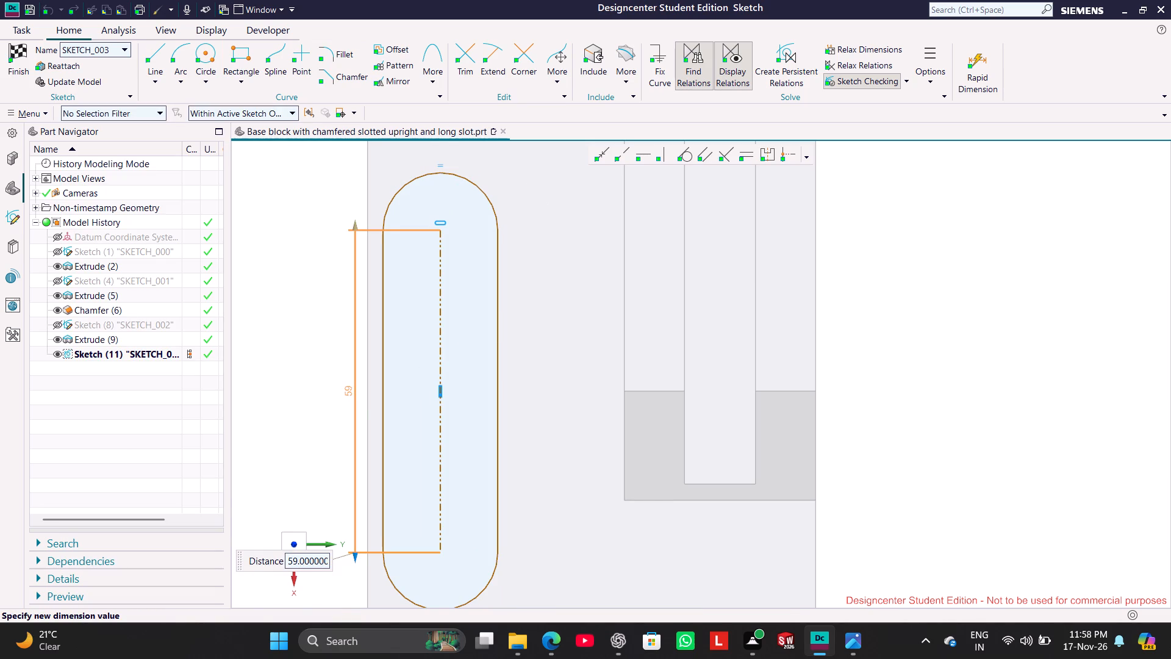
# Check the reference drawing and set the slot's centreline length to 45 mm, scaling the entire sketch with it.
pyautogui.doubleClick(346, 395)
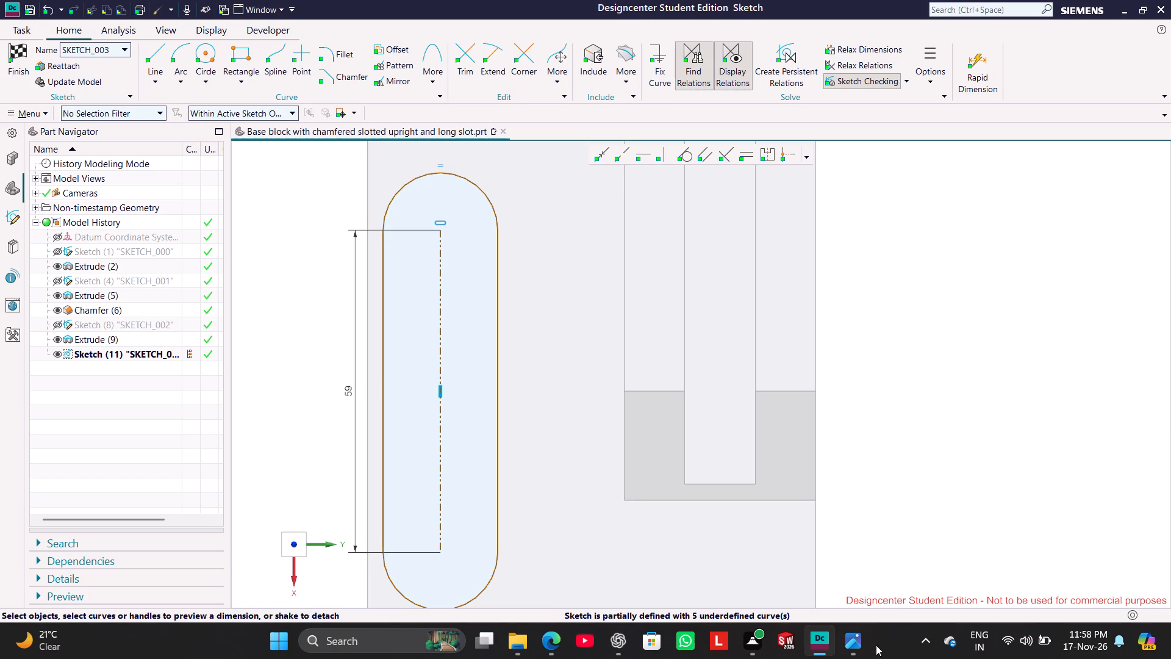
pyautogui.click(876, 645)
pyautogui.click(859, 643)
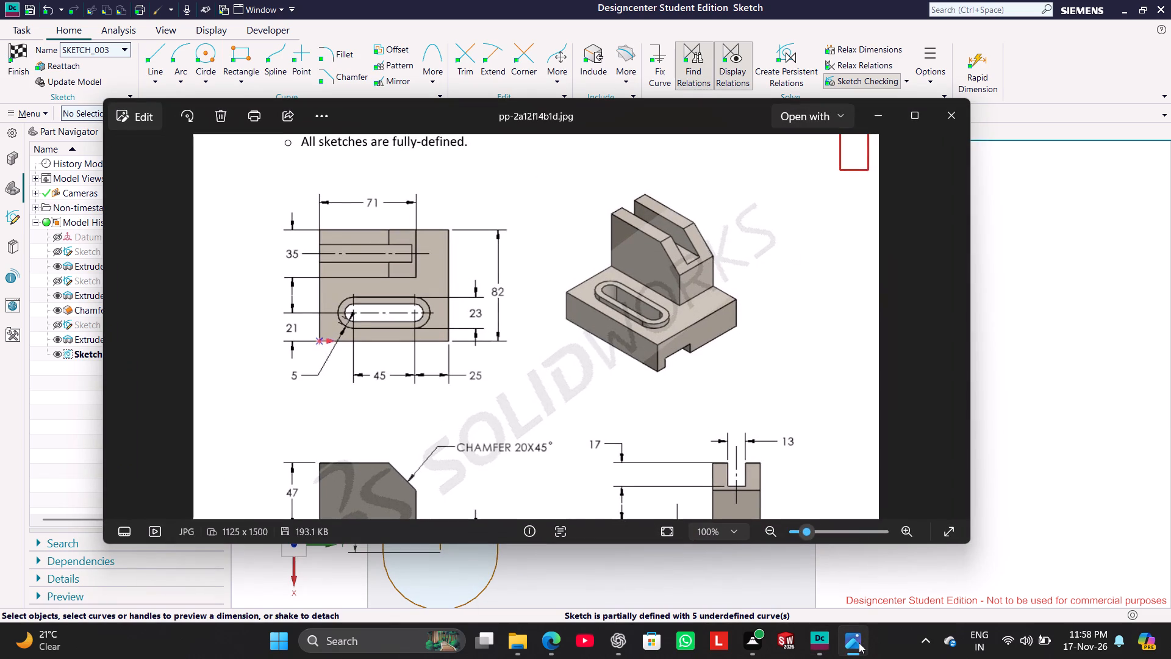
pyautogui.click(859, 643)
pyautogui.doubleClick(346, 389)
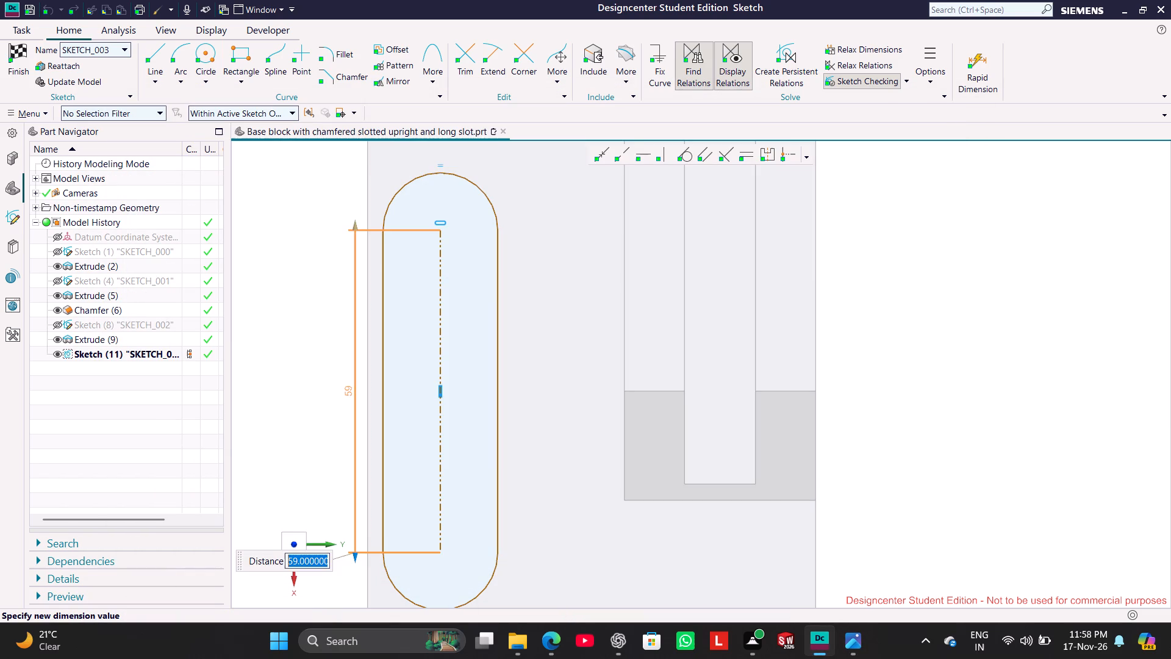
pyautogui.write('45')
pyautogui.press('Return')
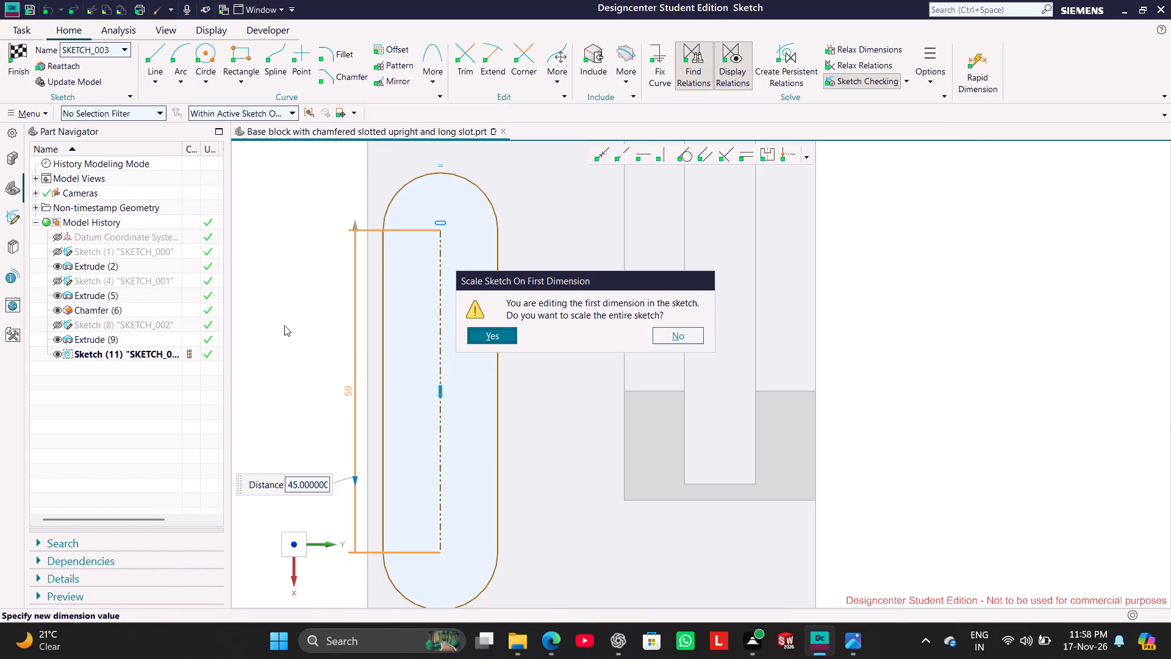
pyautogui.click(479, 339)
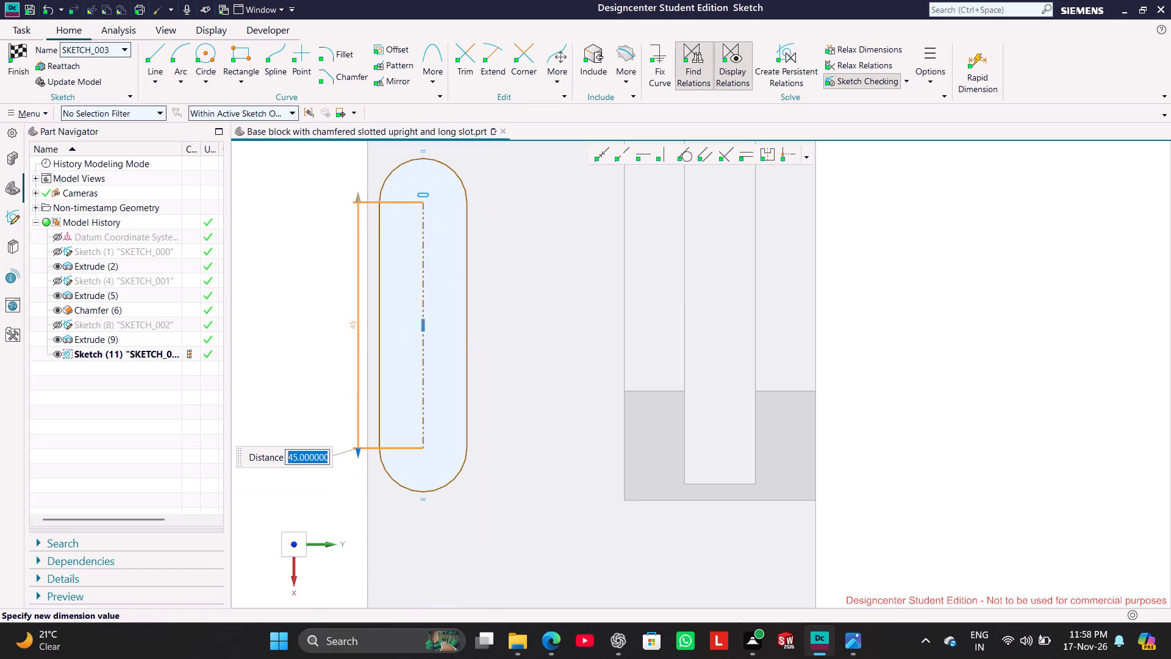
# Recheck the reference drawing, dimension the slot's width between its two straight sides below the slot, and set it to 23 mm.
pyautogui.click(860, 642)
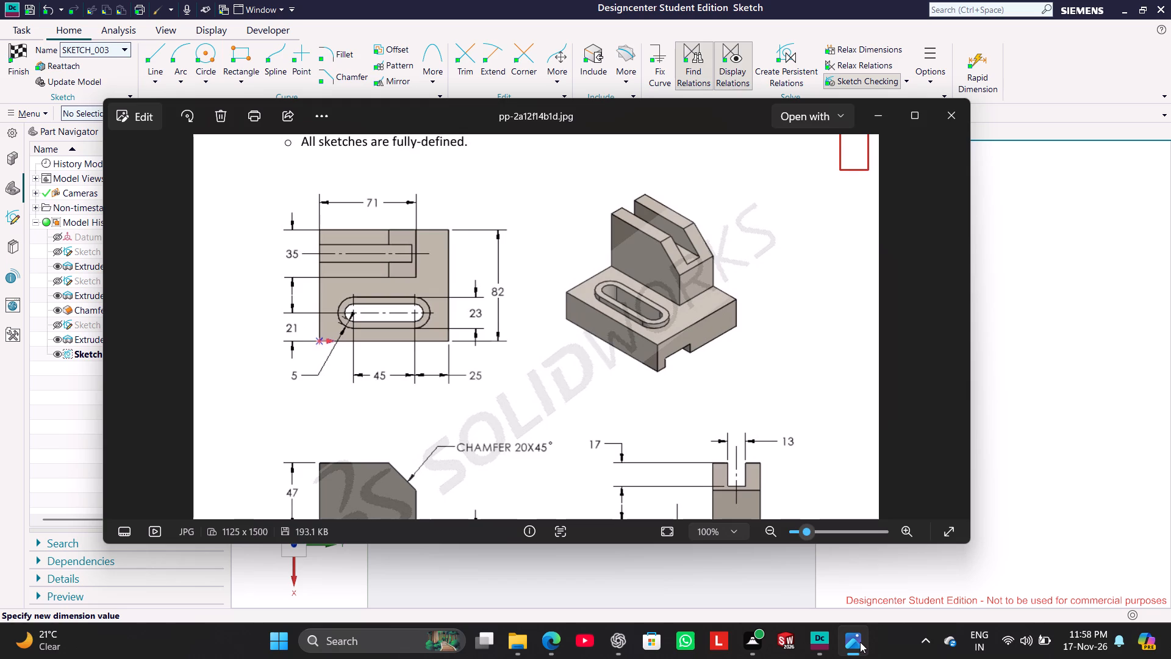
pyautogui.click(860, 642)
pyautogui.click(466, 398)
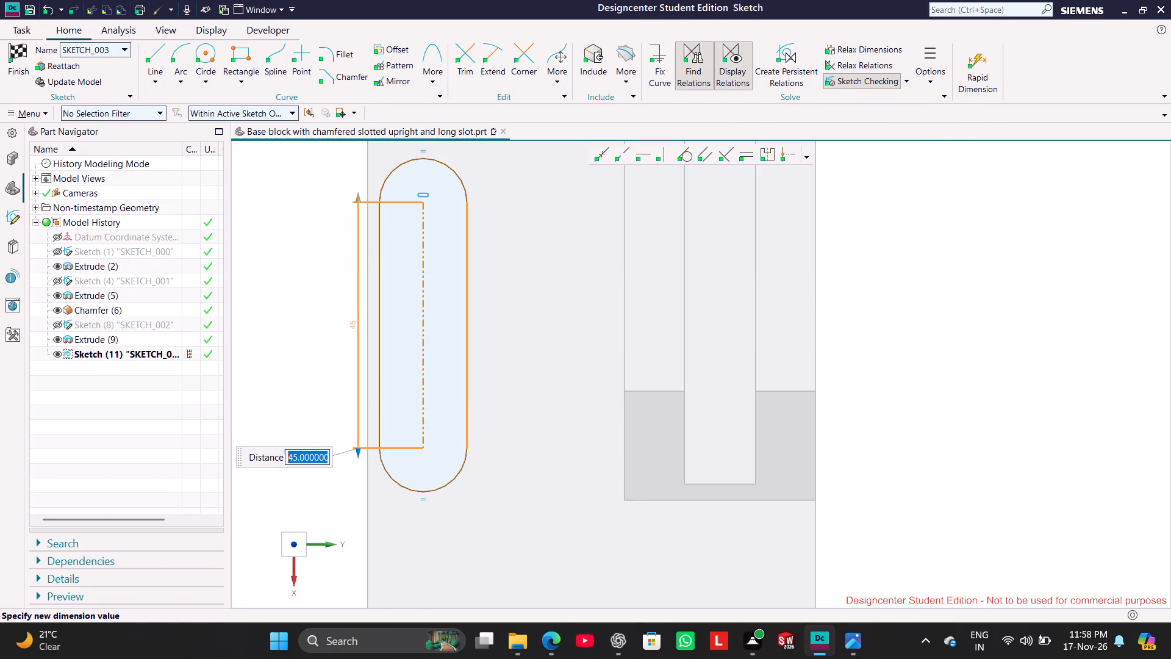
pyautogui.click(379, 376)
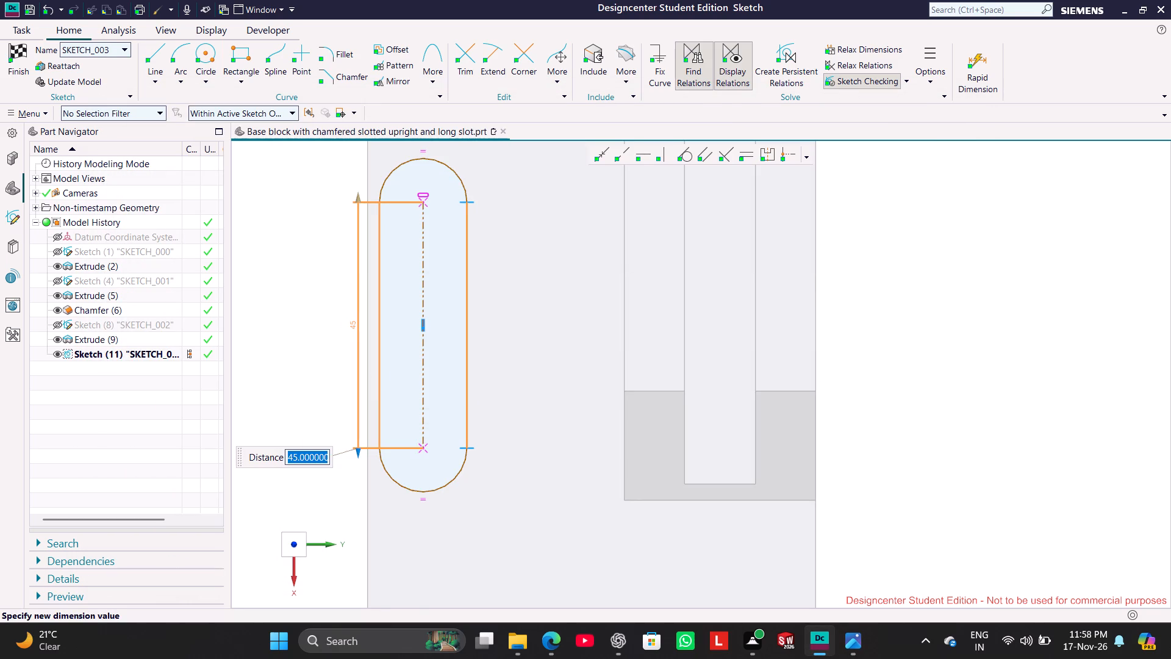
pyautogui.click(285, 344)
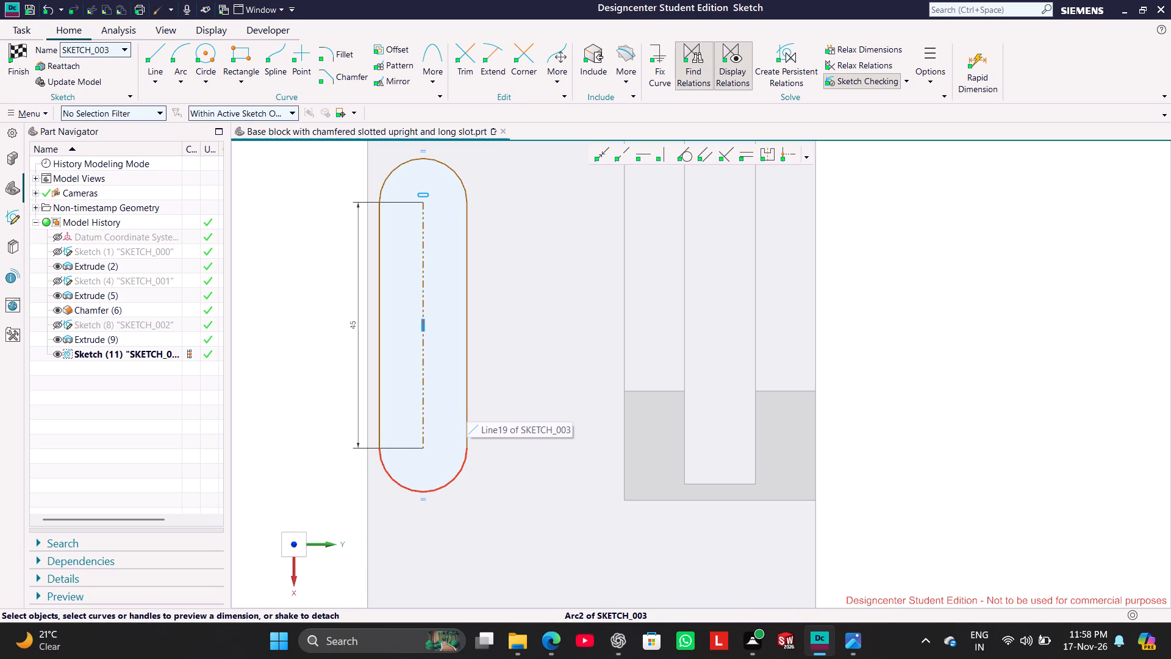
pyautogui.click(465, 384)
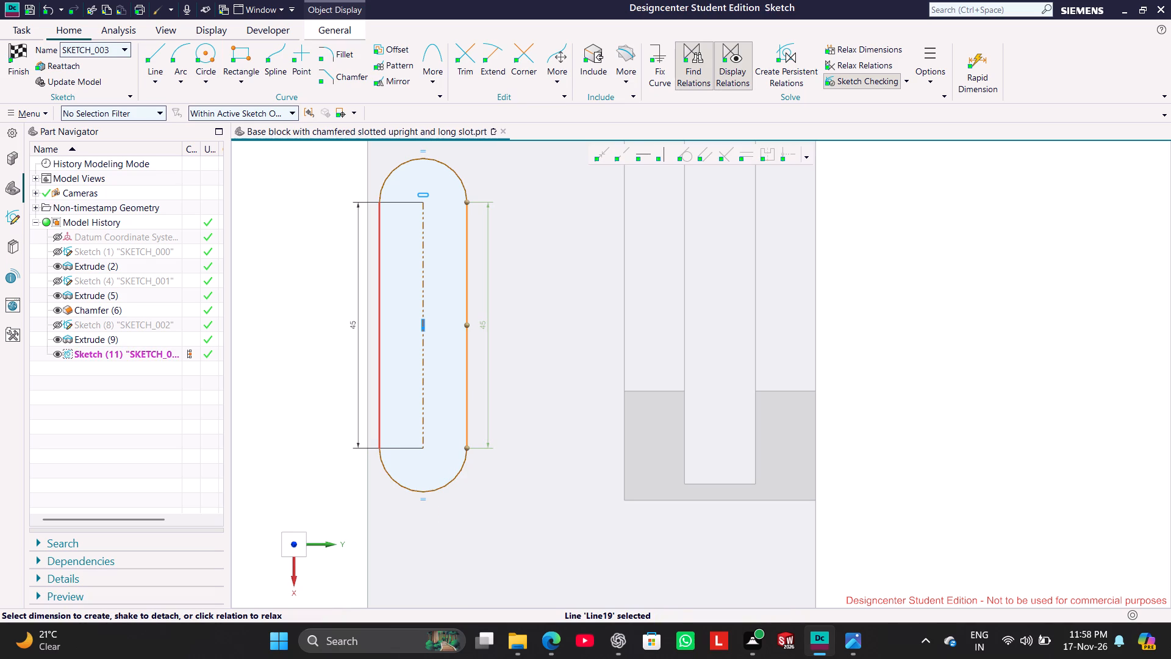
pyautogui.click(378, 382)
pyautogui.moveTo(406, 385); pyautogui.dragTo(407, 510)
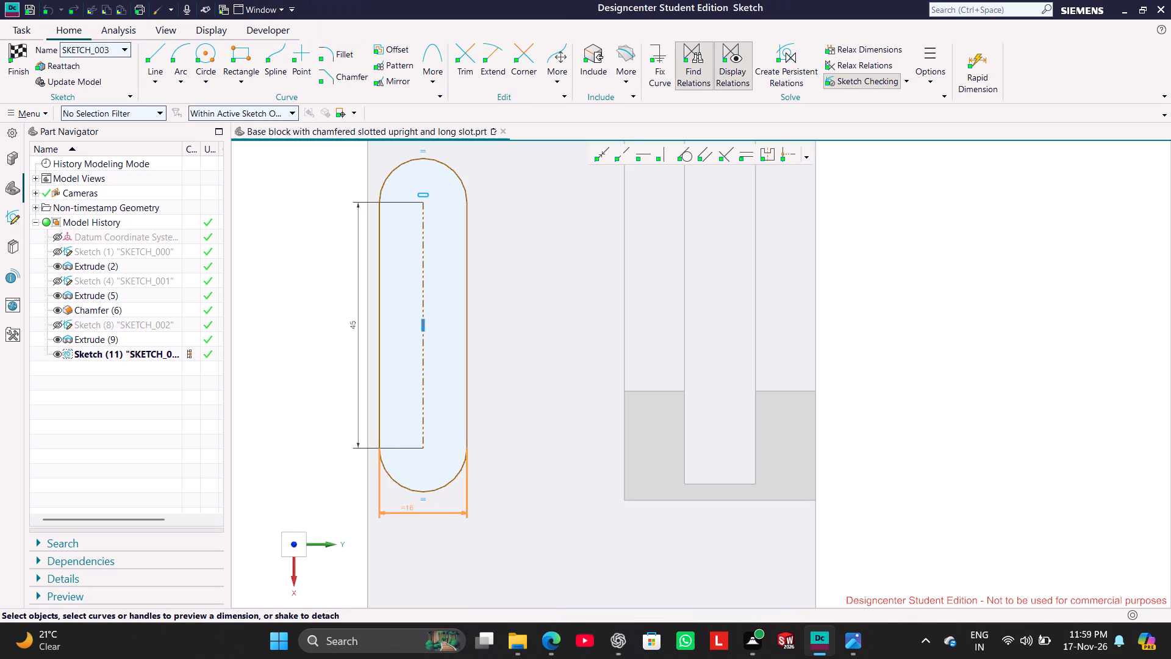
pyautogui.moveTo(407, 510); pyautogui.dragTo(405, 536)
pyautogui.doubleClick(404, 531)
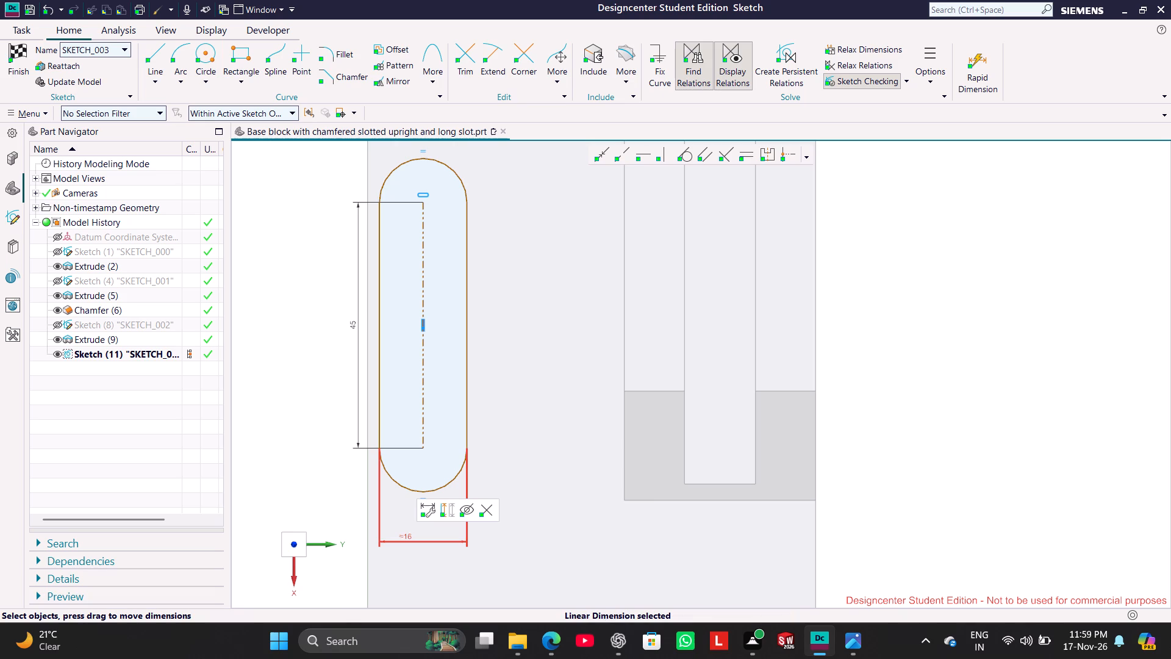
pyautogui.doubleClick(408, 535)
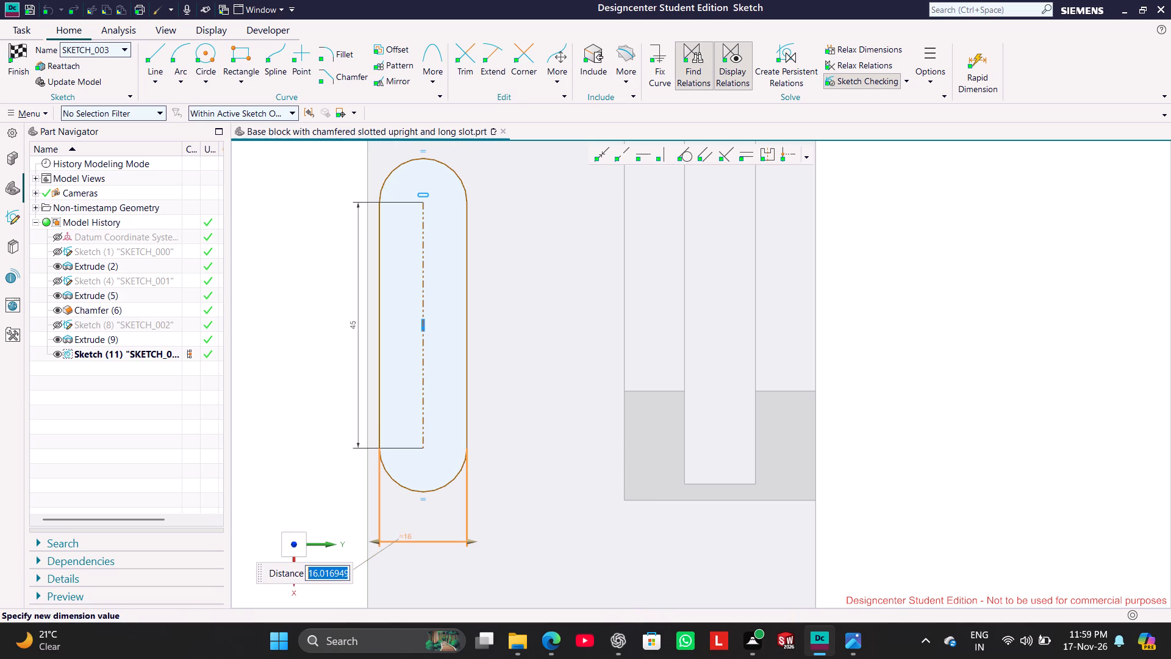
pyautogui.write('23')
pyautogui.press('Return')
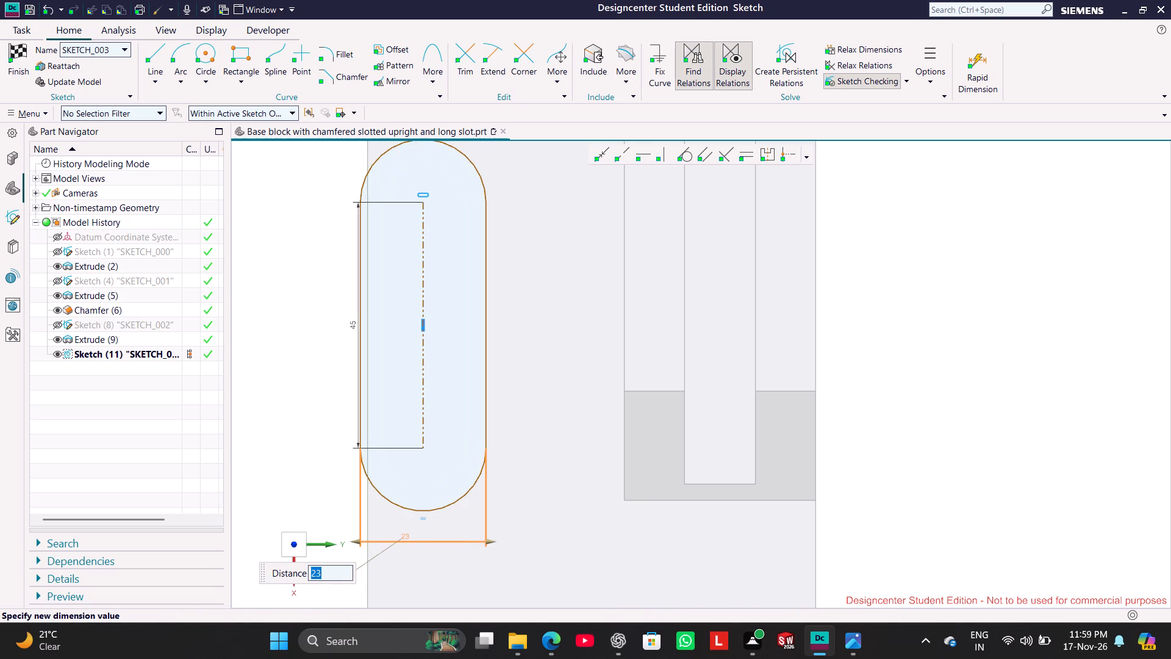
# Move the sketched slot away from the base's long edge toward the upright so it lies fully on the base.
pyautogui.click(306, 381)
pyautogui.moveTo(485, 346); pyautogui.dragTo(551, 351)
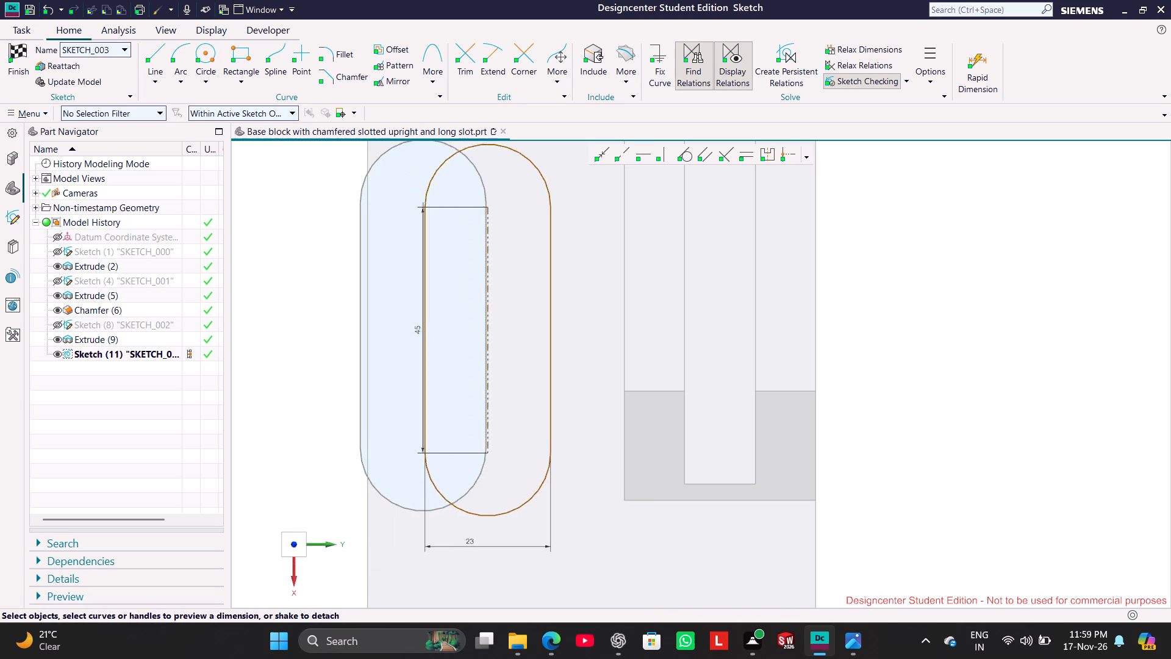
pyautogui.moveTo(551, 351); pyautogui.dragTo(569, 368)
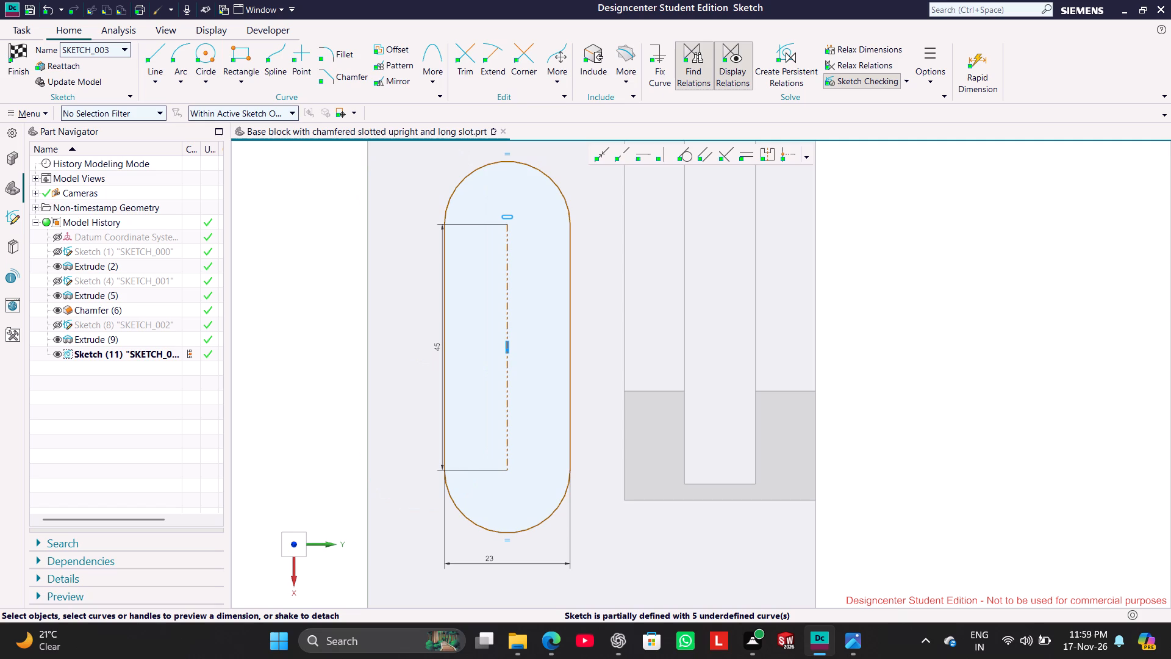
pyautogui.click(274, 338)
pyautogui.click(260, 217)
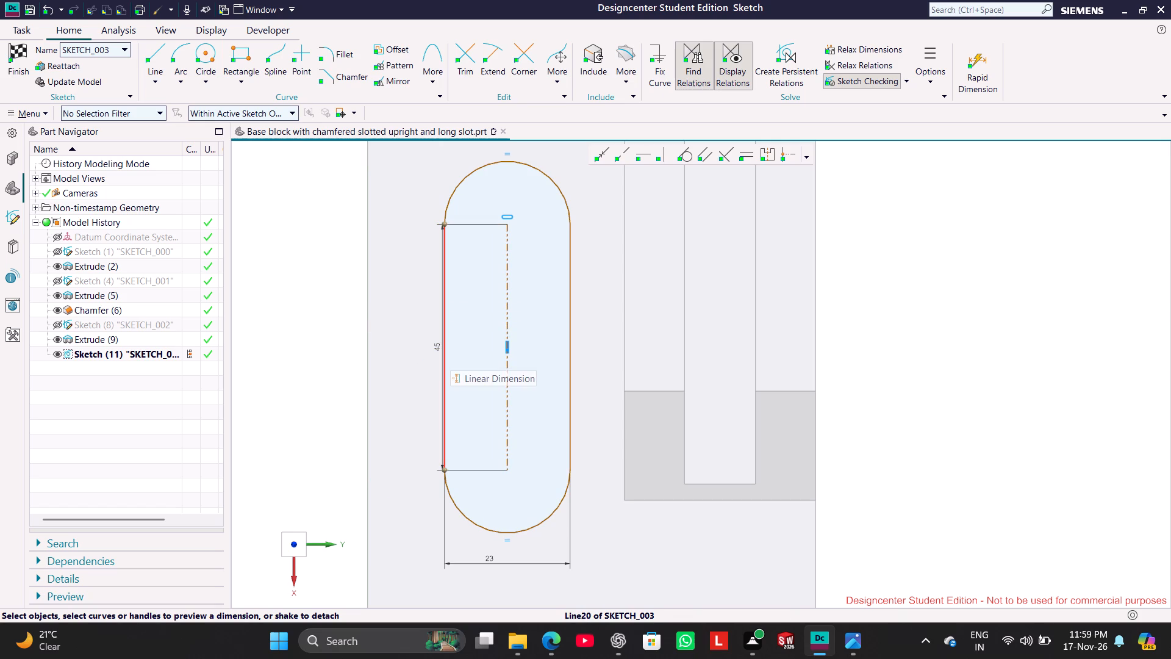
# Reposition the 45 mm centreline dimension outside the slot, beyond the base's long edge.
pyautogui.moveTo(437, 345); pyautogui.dragTo(332, 364)
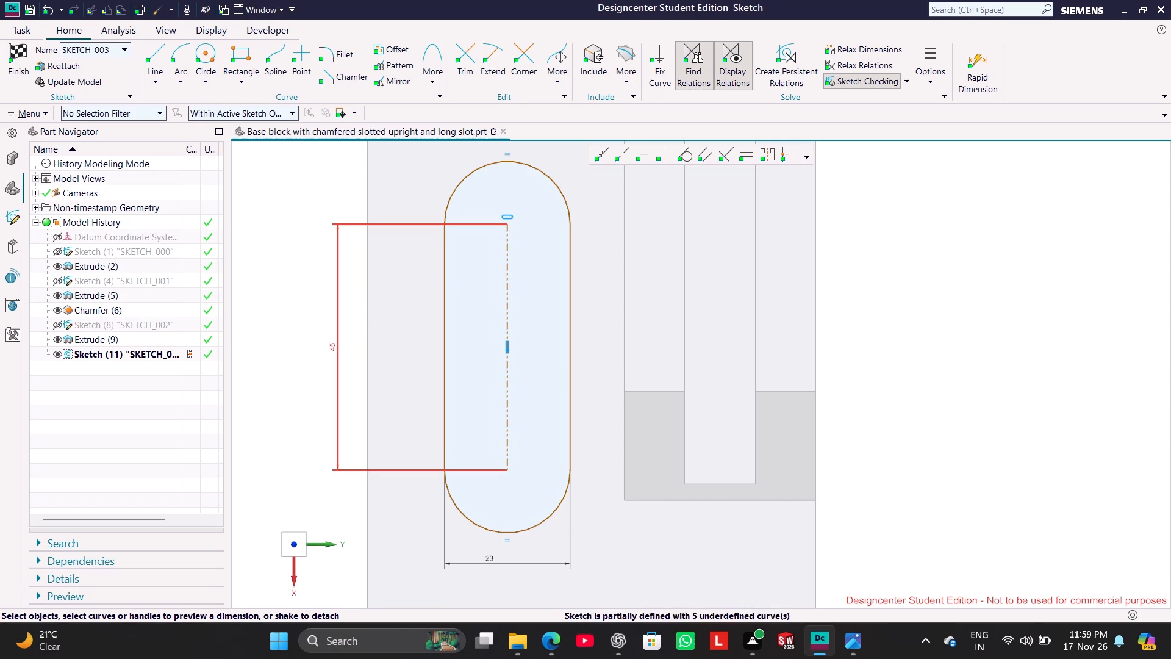
pyautogui.click(307, 375)
pyautogui.scroll(2, 500, 480)
pyautogui.scroll(-5, 500, 480)
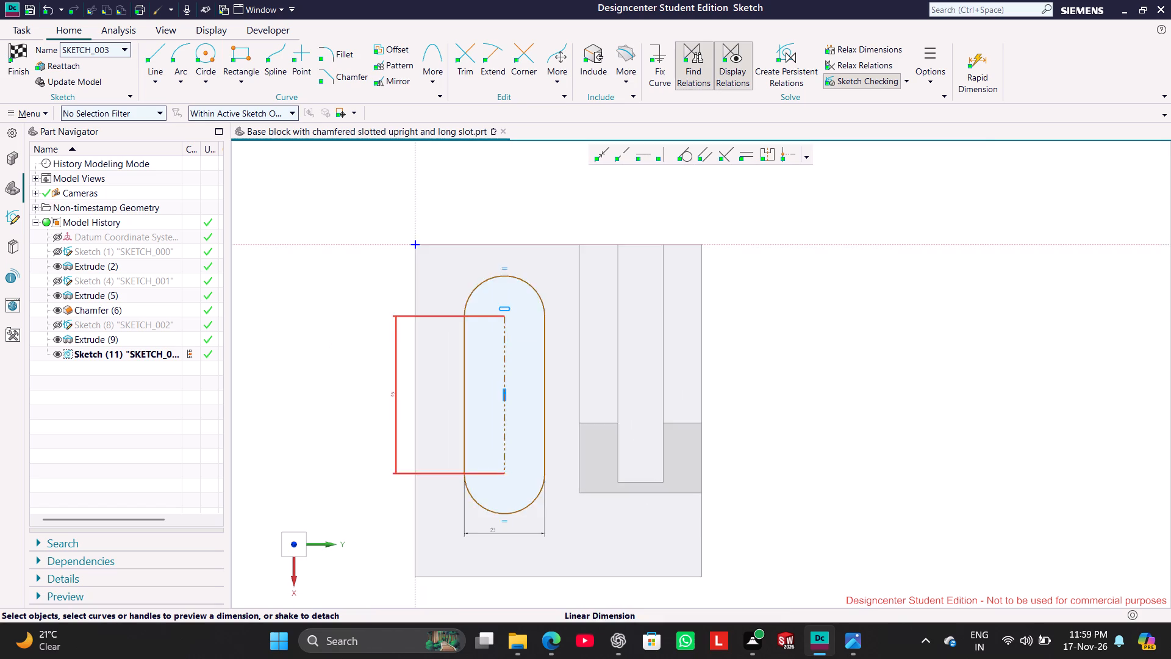
pyautogui.scroll(-2, 500, 483)
pyautogui.scroll(2, 530, 533)
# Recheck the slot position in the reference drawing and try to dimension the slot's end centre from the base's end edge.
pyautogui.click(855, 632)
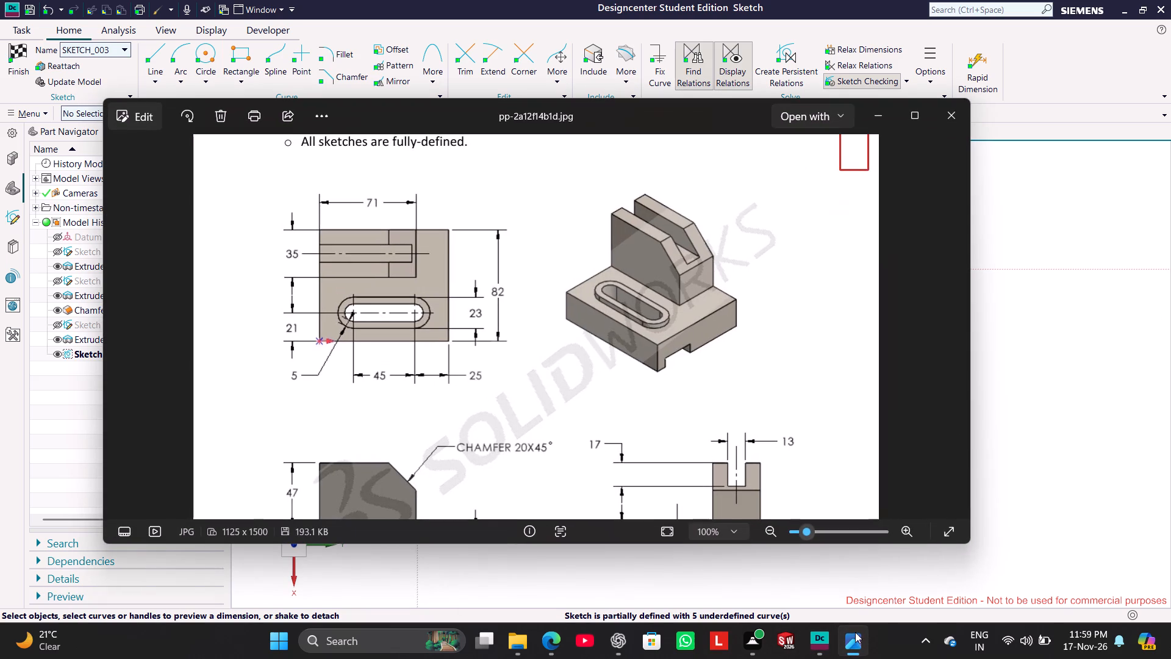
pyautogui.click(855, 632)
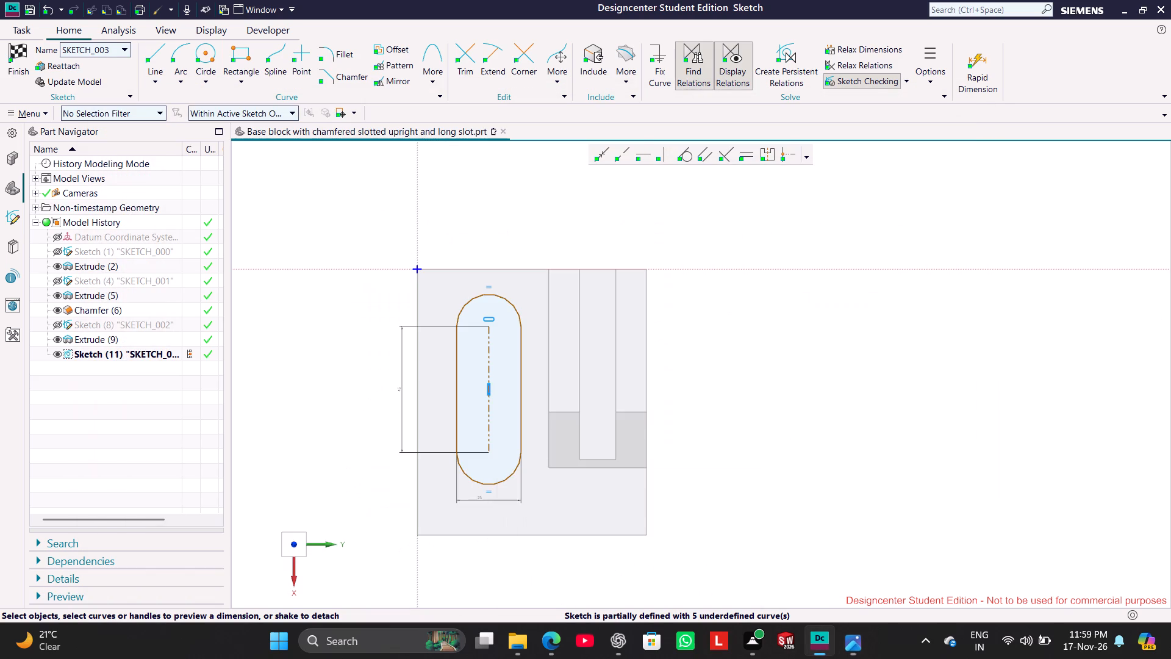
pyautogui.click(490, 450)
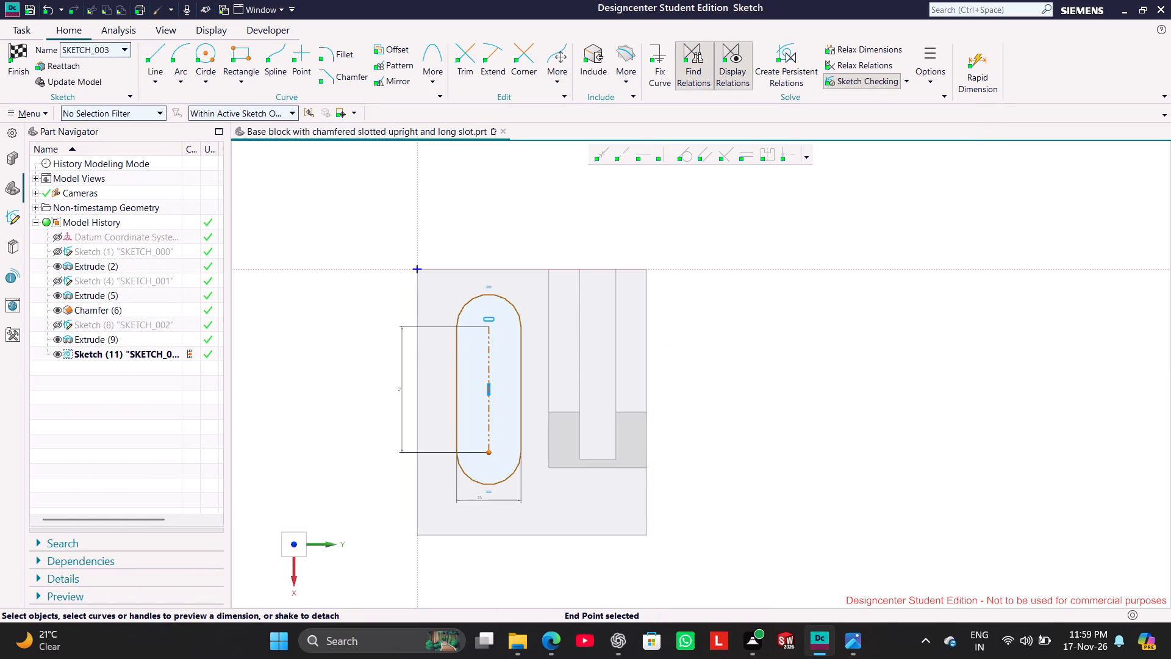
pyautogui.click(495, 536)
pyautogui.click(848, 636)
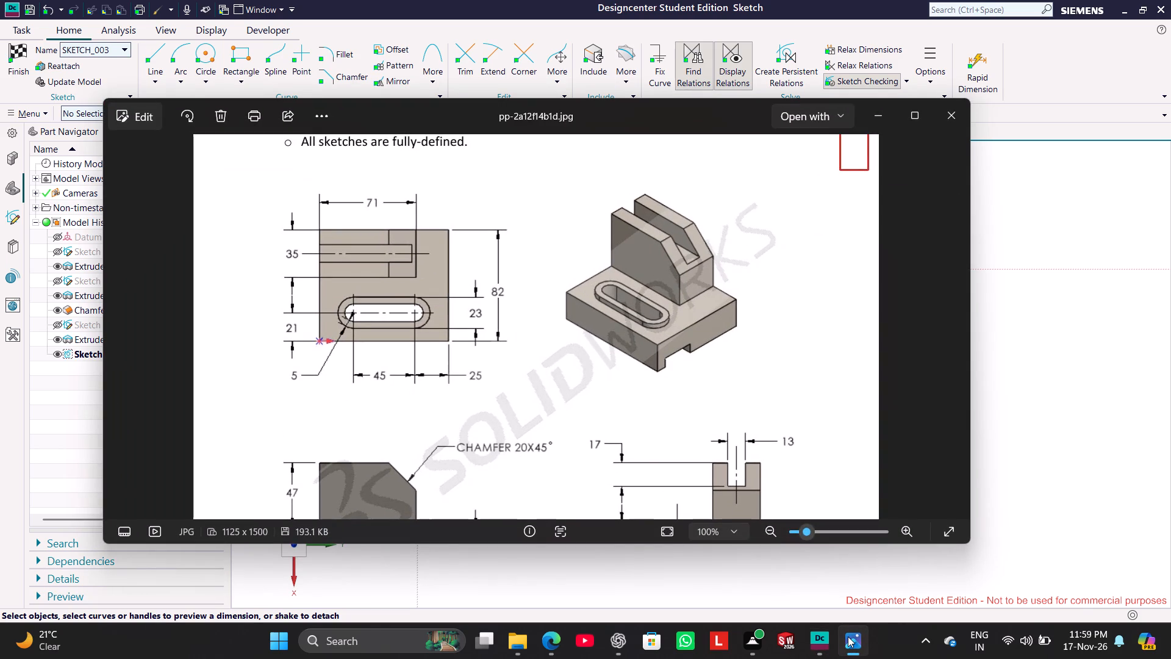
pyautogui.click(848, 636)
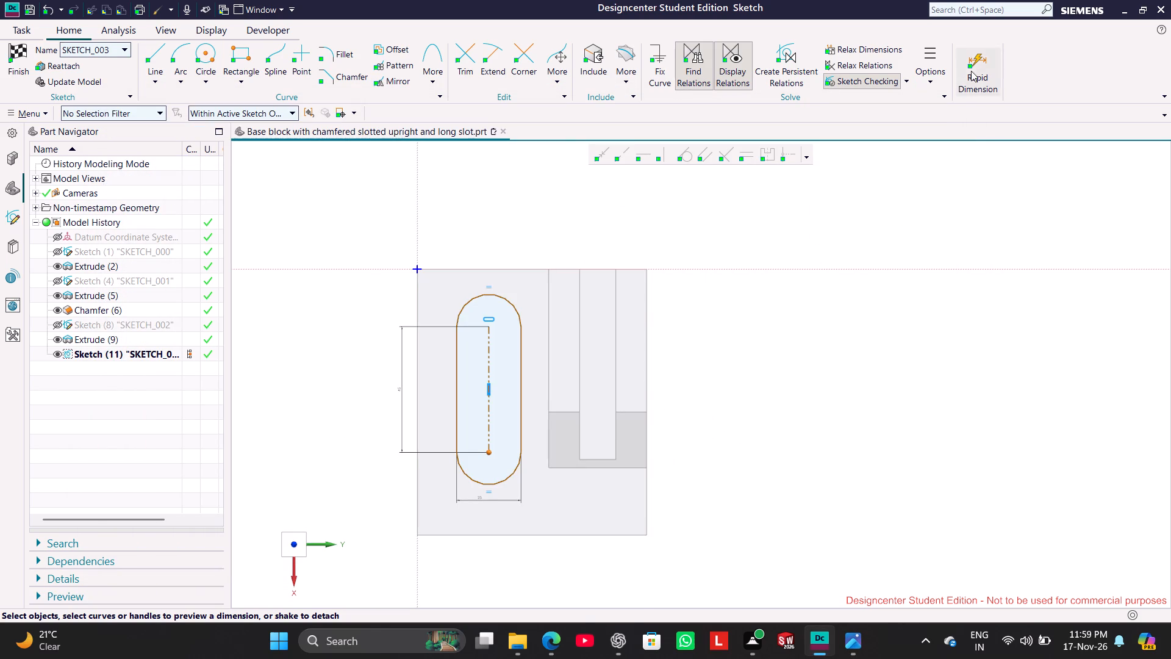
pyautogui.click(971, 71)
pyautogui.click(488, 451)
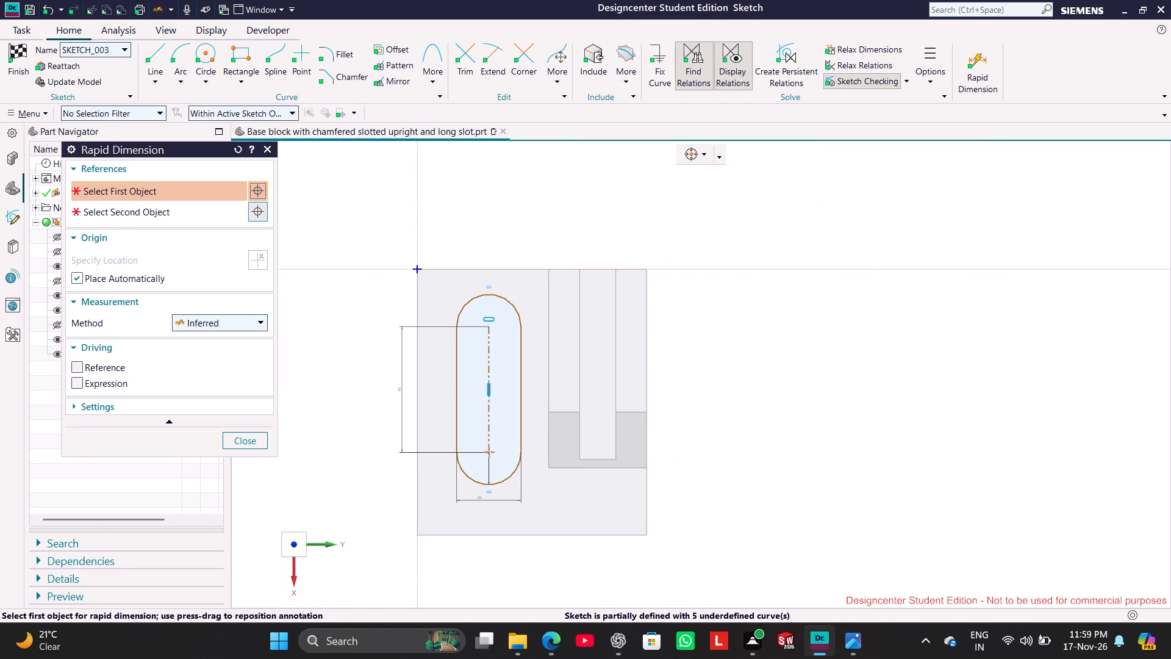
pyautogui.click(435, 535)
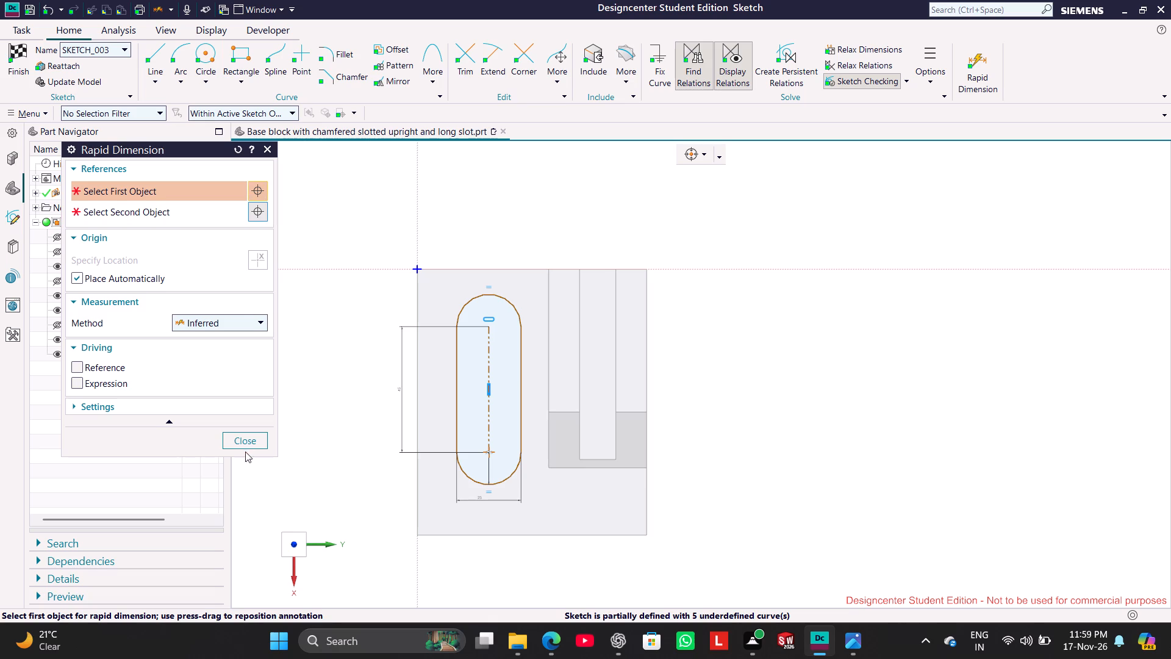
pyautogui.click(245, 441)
# Include the base's end edge beyond the upright's chamfered end in the sketch as reference geometry.
pyautogui.click(581, 60)
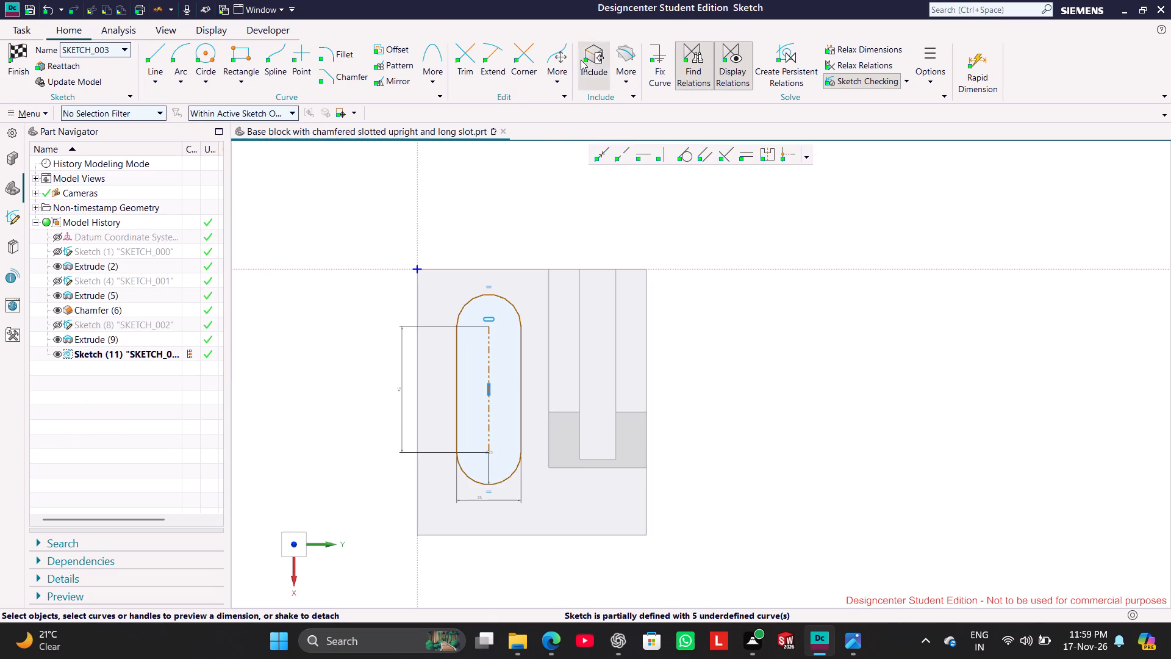
pyautogui.click(490, 541)
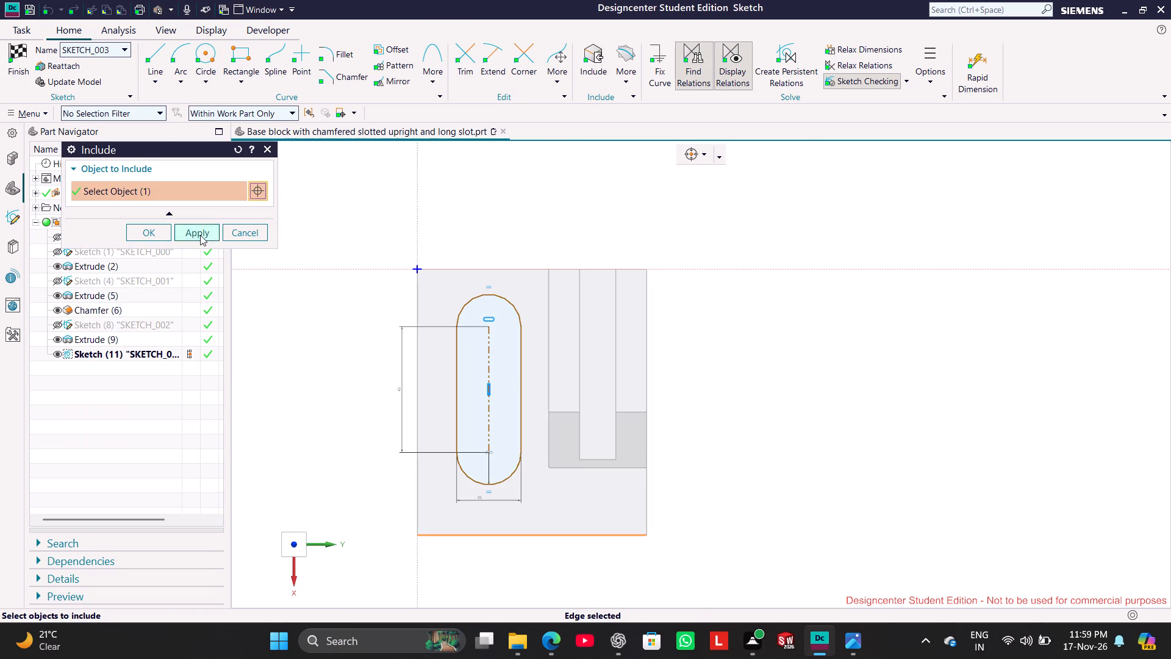
pyautogui.click(200, 235)
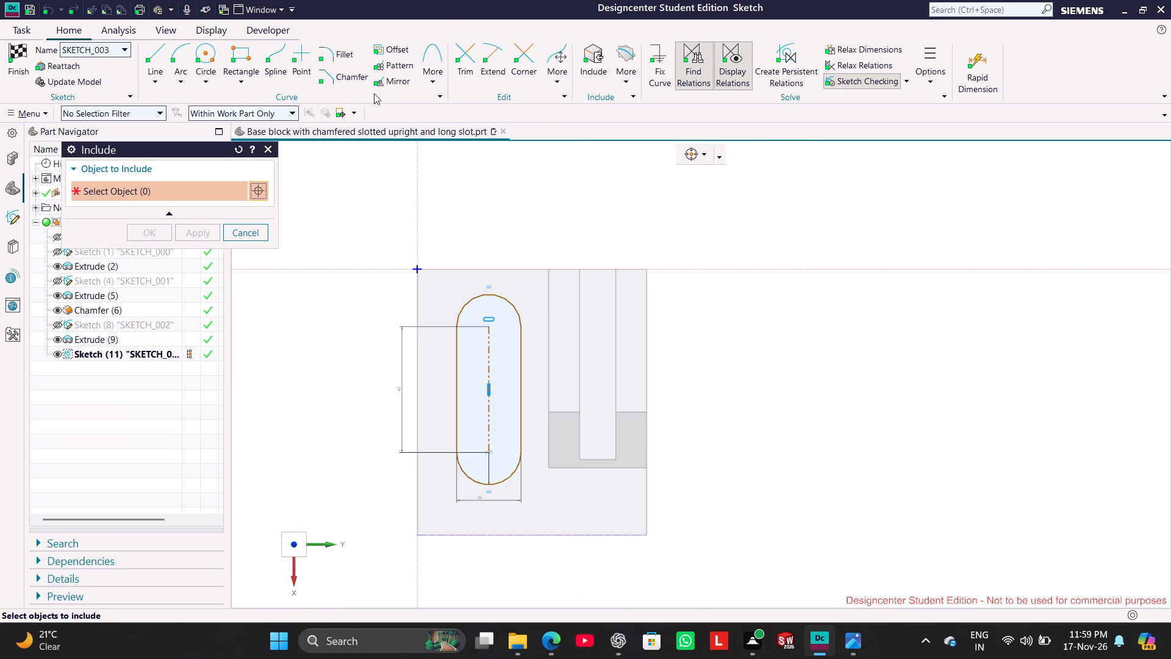
pyautogui.click(268, 149)
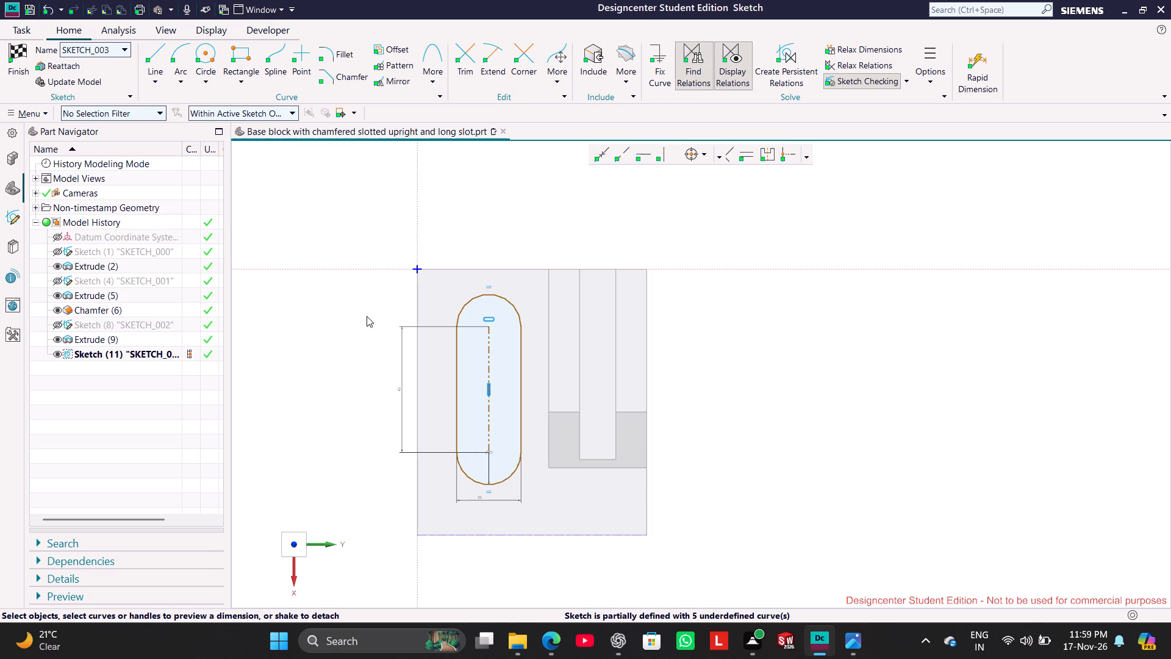
# Dimension the slot's end centre from the included base end edge at 25 mm, placing the dimension beyond the base's long edge.
pyautogui.click(488, 453)
pyautogui.click(495, 531)
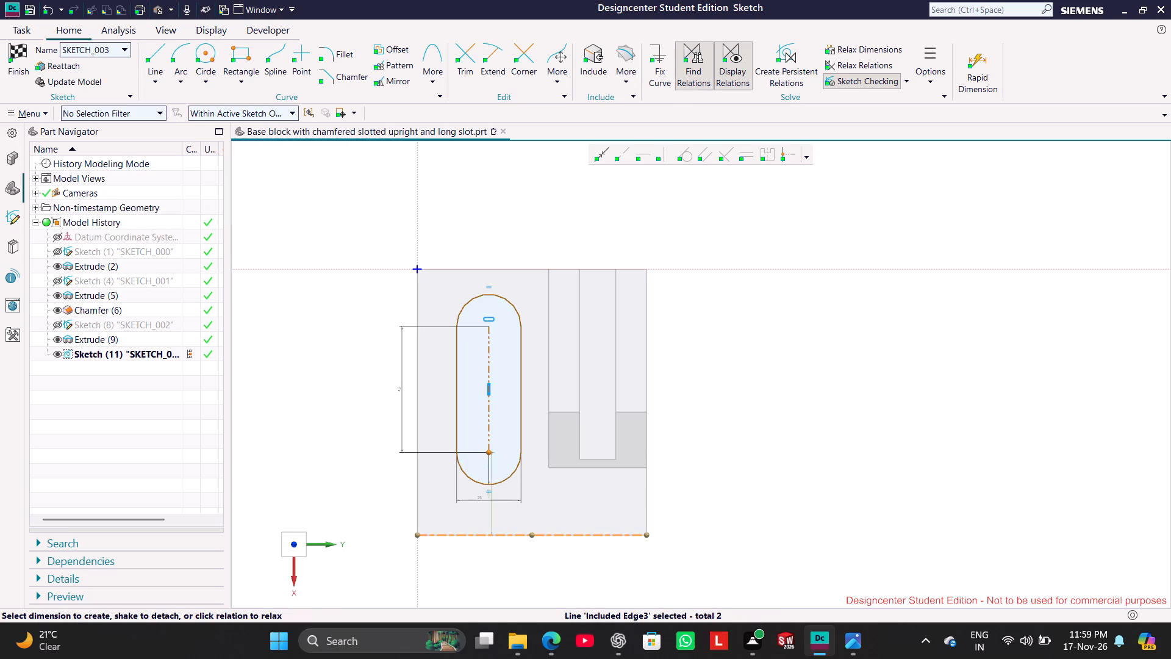
pyautogui.moveTo(492, 511); pyautogui.dragTo(398, 511)
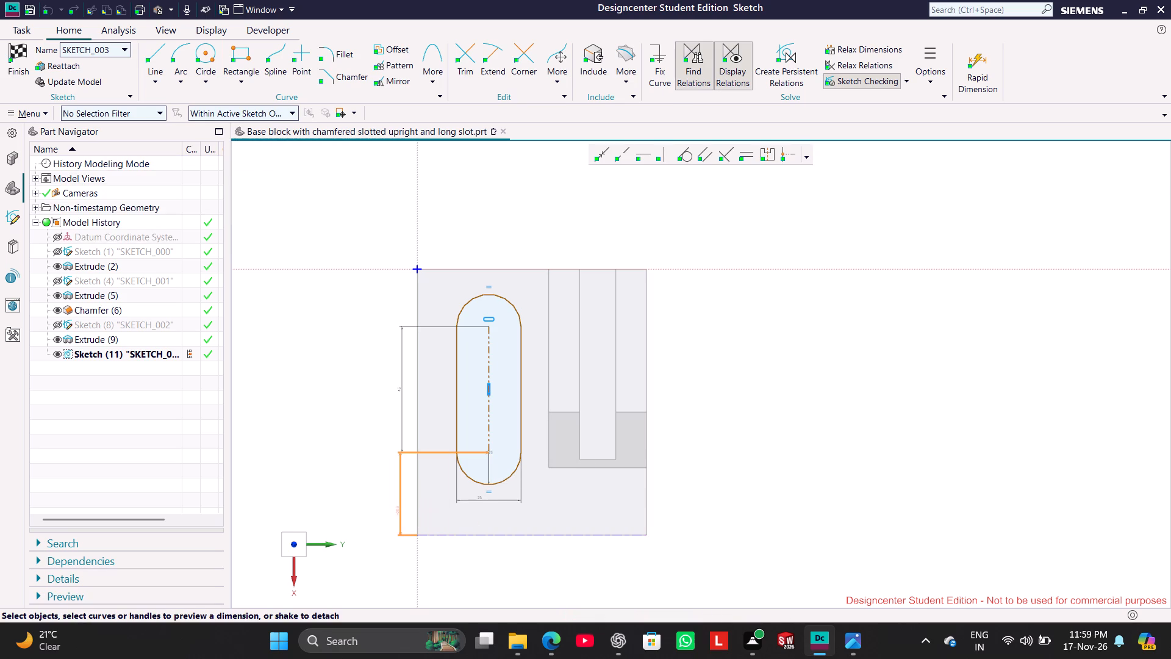
pyautogui.moveTo(398, 511); pyautogui.dragTo(389, 509)
pyautogui.doubleClick(389, 506)
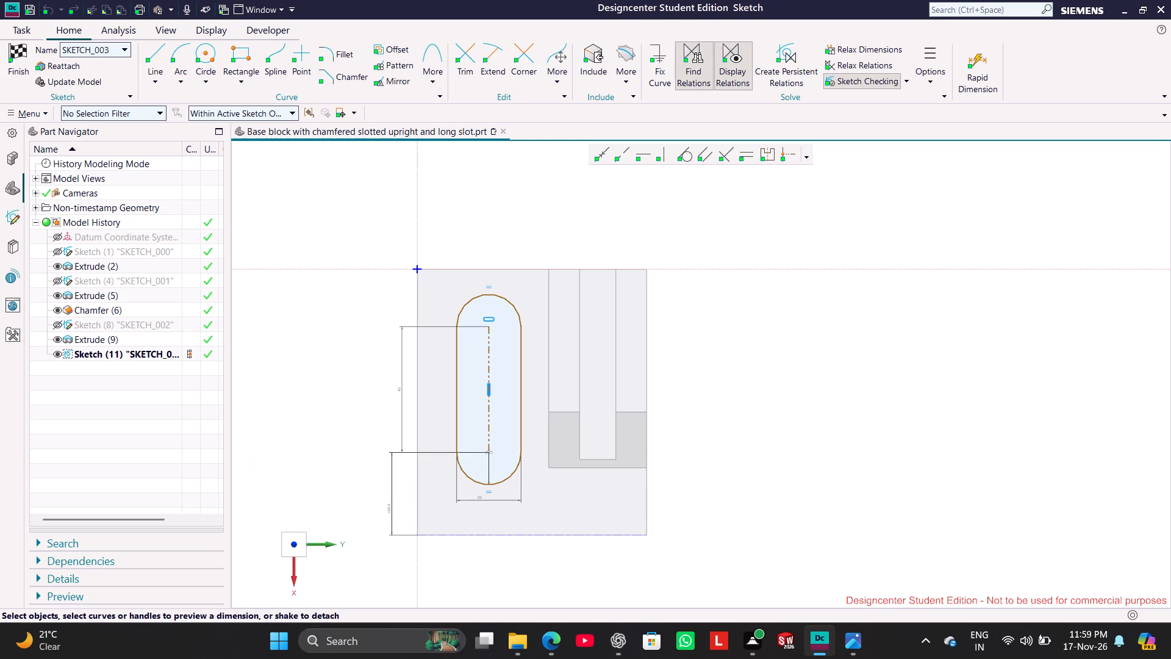
pyautogui.doubleClick(389, 506)
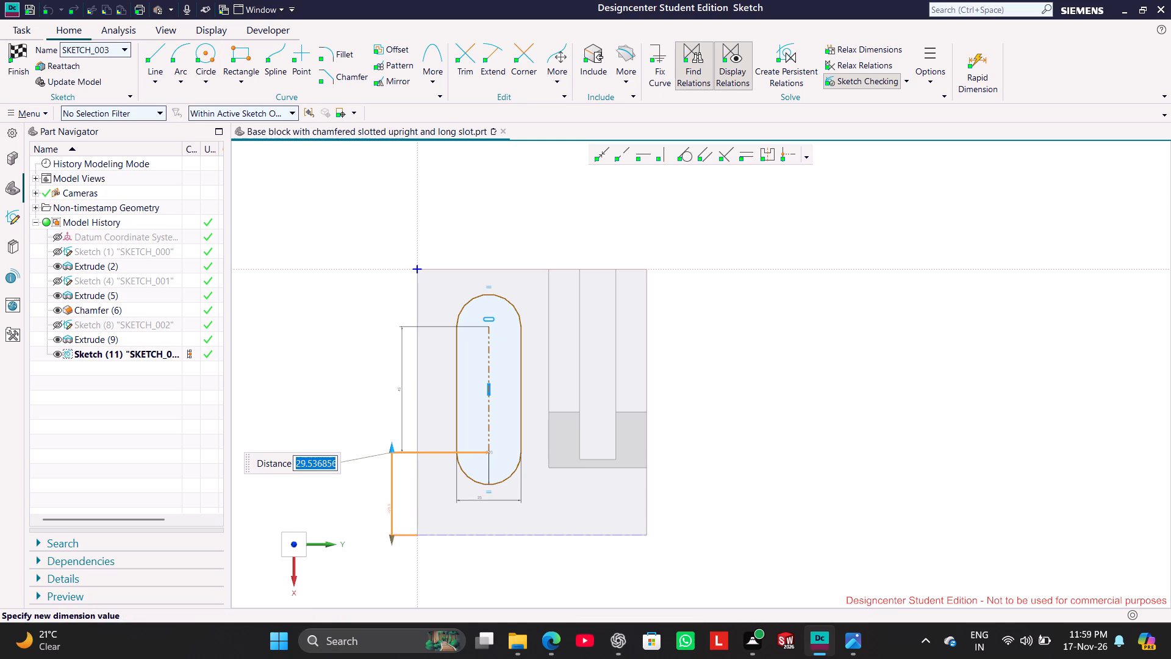
pyautogui.click(860, 640)
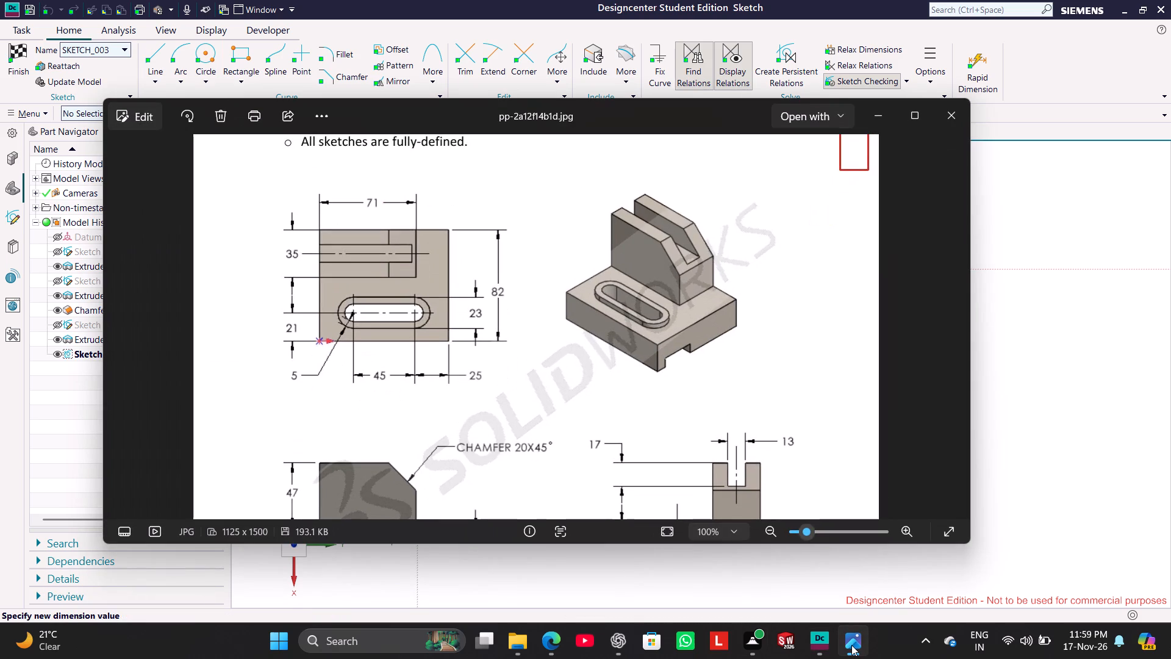
pyautogui.click(851, 645)
pyautogui.doubleClick(320, 452)
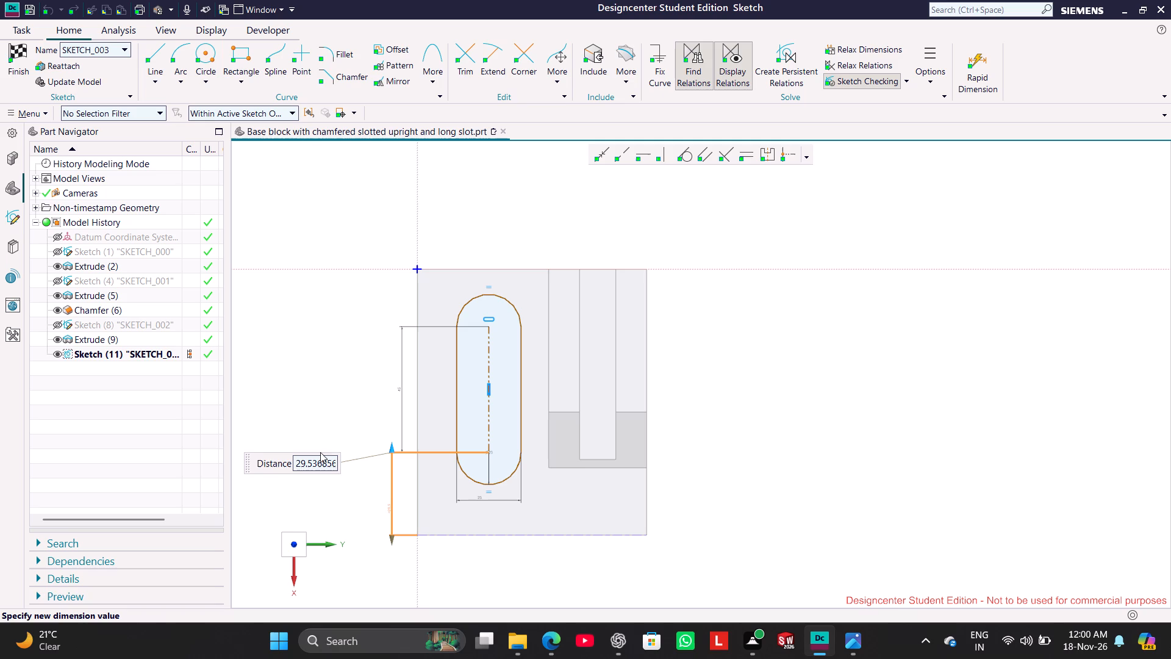
pyautogui.doubleClick(326, 466)
pyautogui.write('25')
pyautogui.press('Return')
pyautogui.click(309, 338)
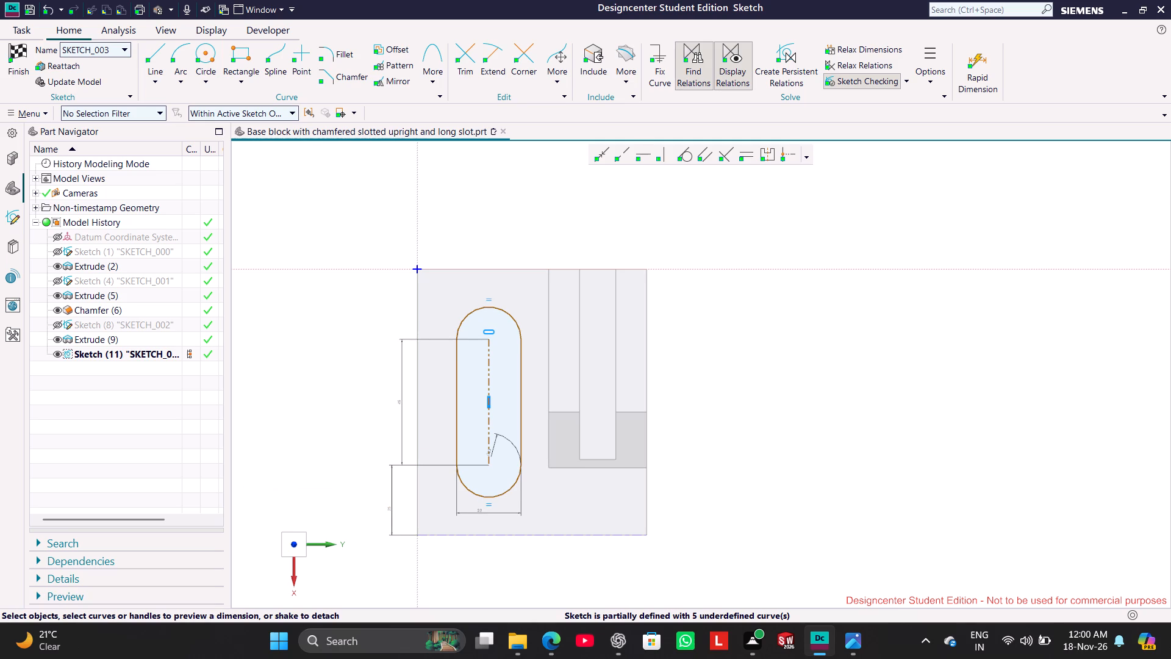
# Dimension the slot's centreline from the base's long edge farthest from the upright and set the distance to 21 mm.
pyautogui.click(853, 650)
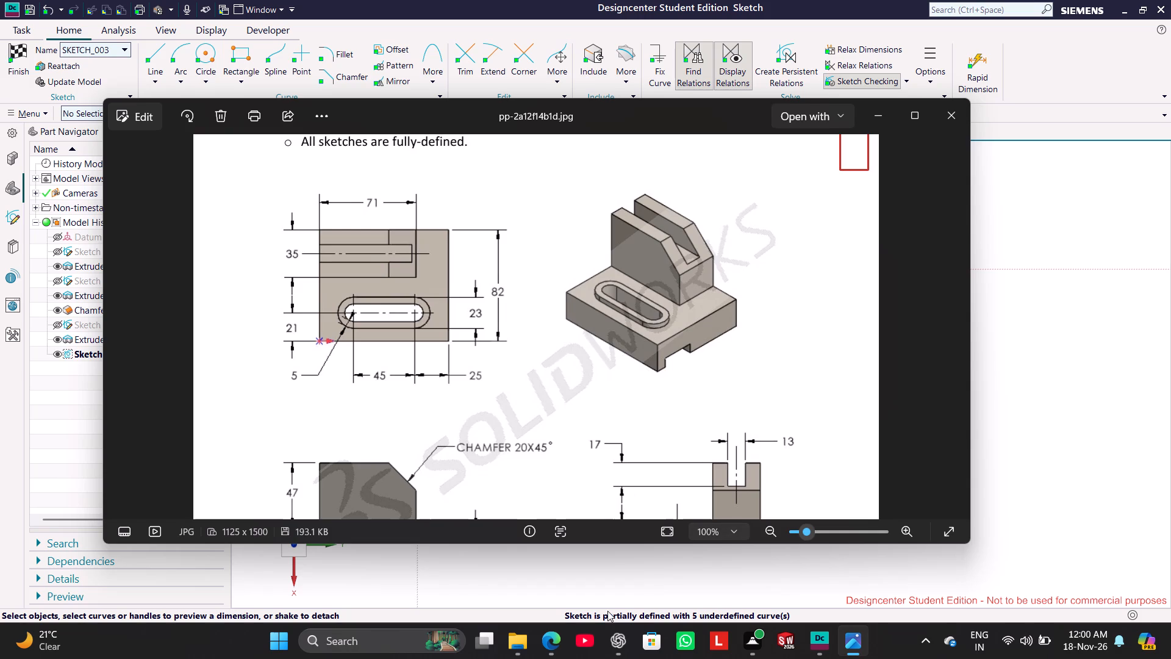
pyautogui.click(859, 640)
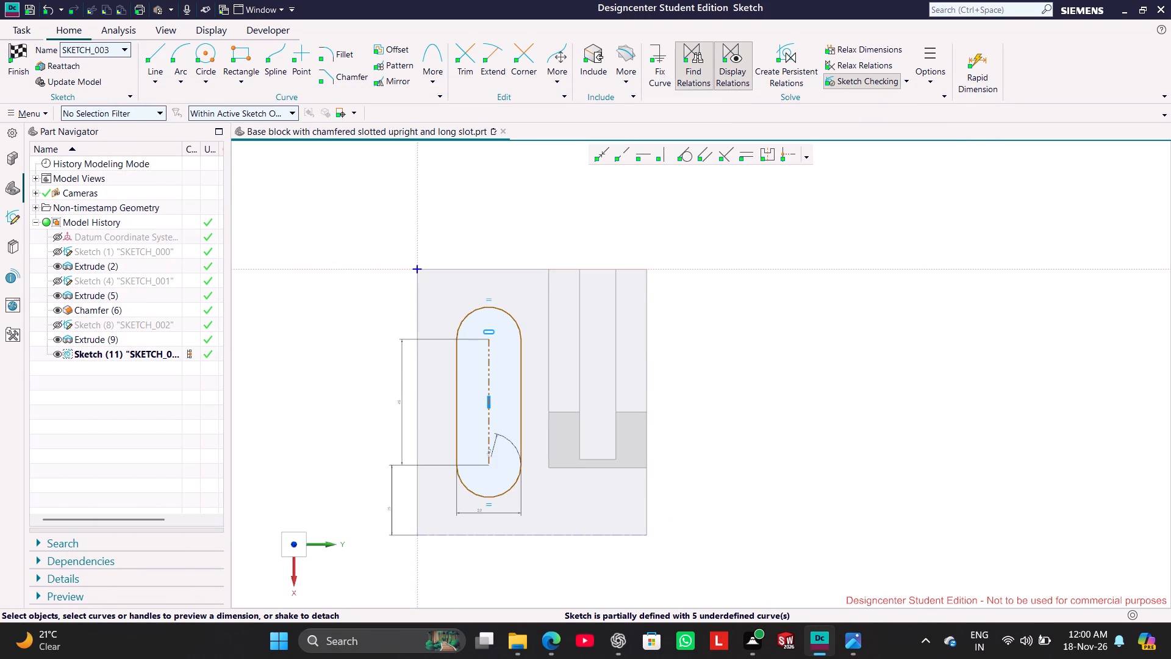
pyautogui.click(419, 303)
pyautogui.click(489, 364)
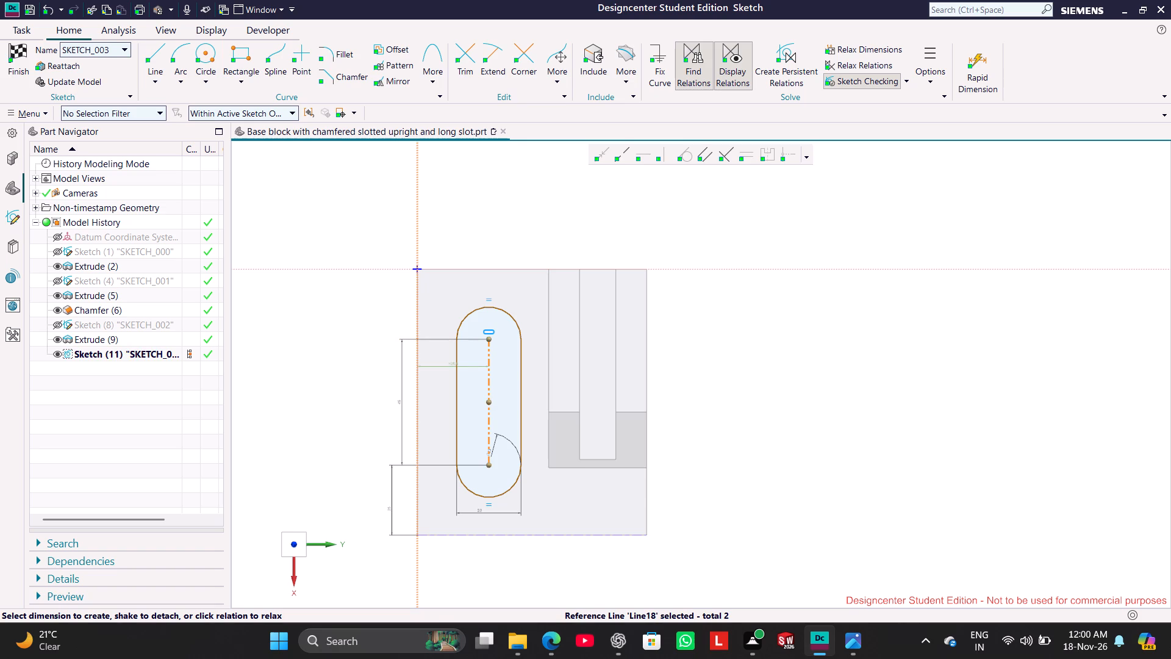
pyautogui.moveTo(453, 365); pyautogui.dragTo(460, 231)
pyautogui.doubleClick(460, 228)
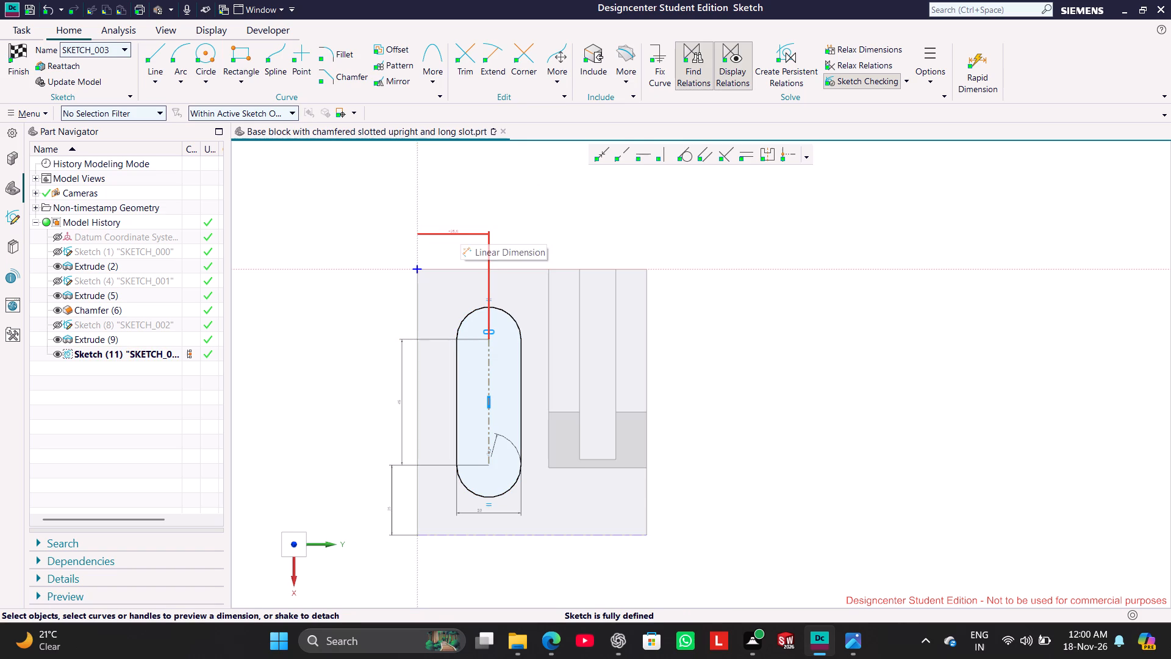
pyautogui.click(500, 203)
pyautogui.doubleClick(456, 225)
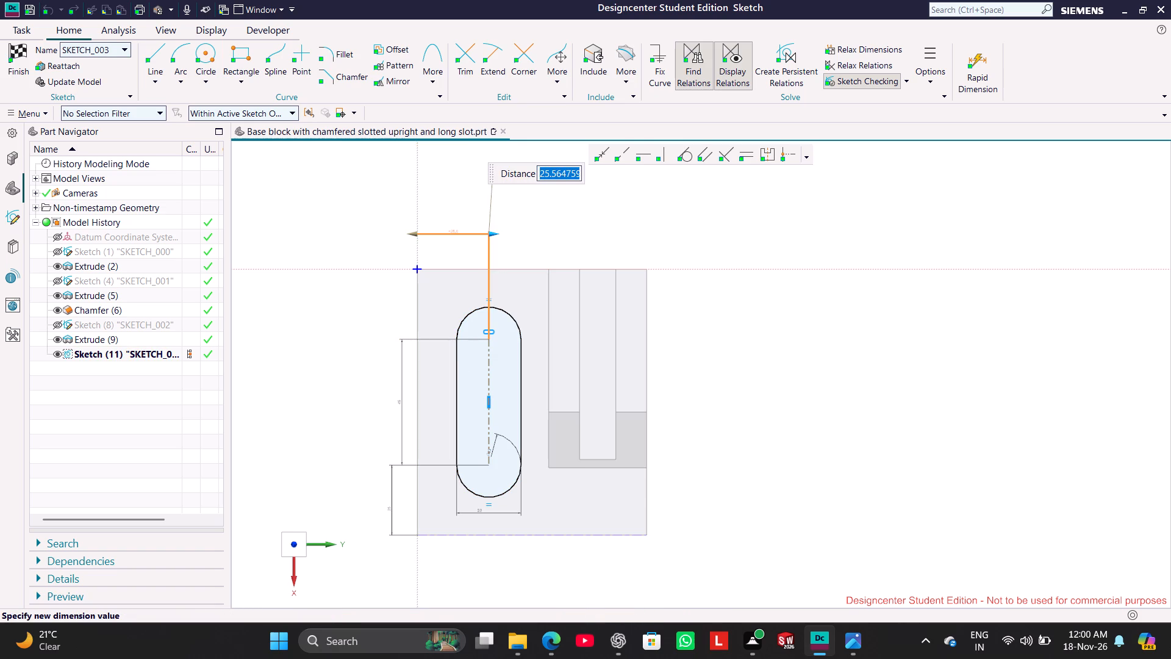
pyautogui.write('21')
pyautogui.press('Return')
pyautogui.click(743, 219)
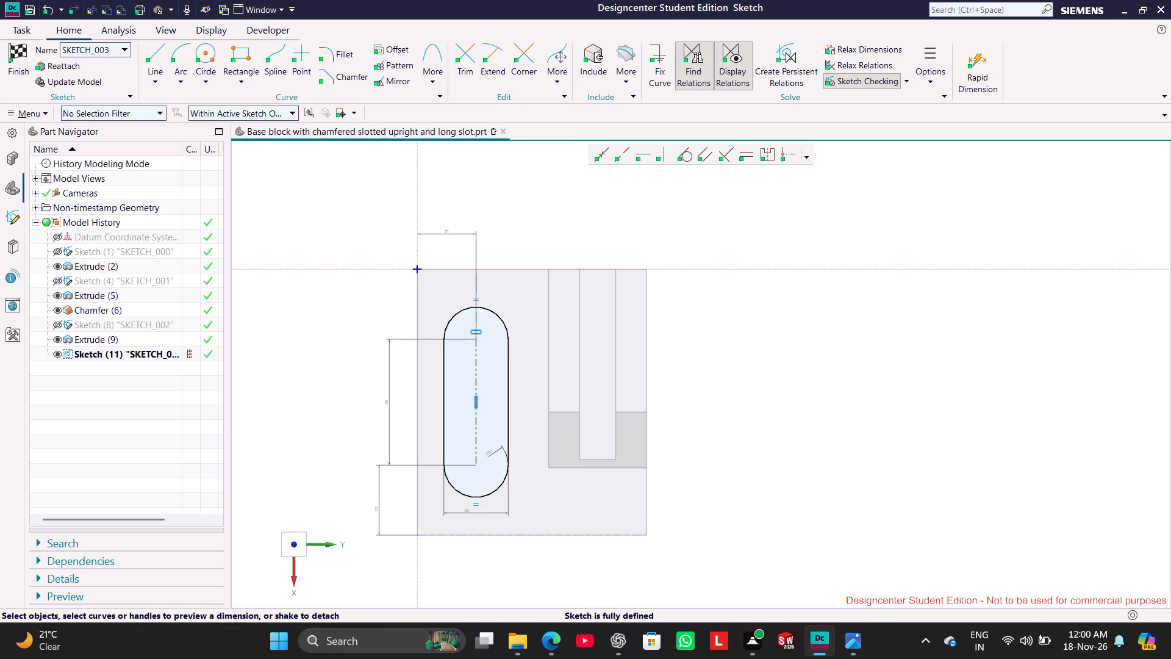
# Offset the slot outline 5 mm inward with a created dimension, and finish the sketch.
pyautogui.click(859, 640)
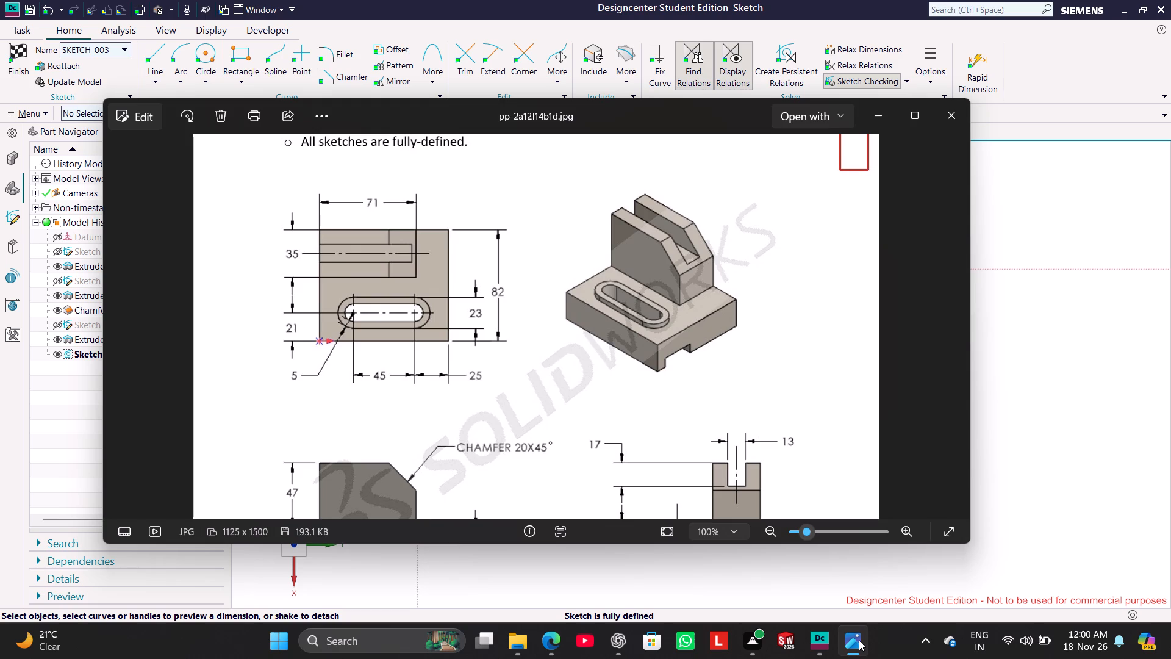
pyautogui.click(859, 640)
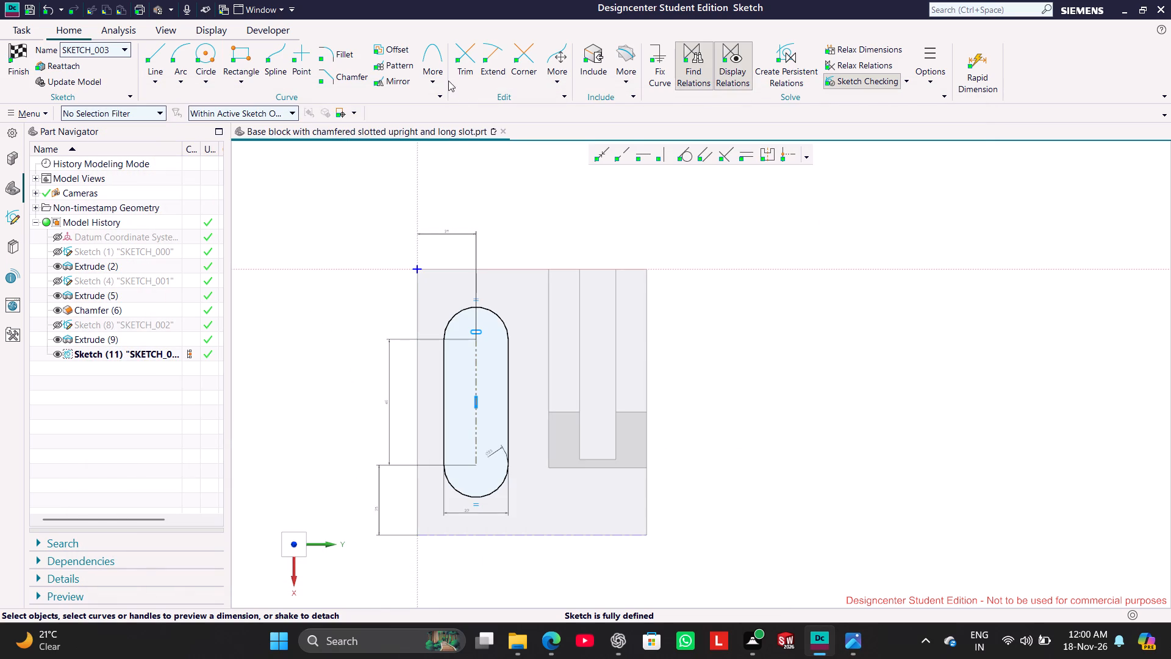
pyautogui.click(397, 48)
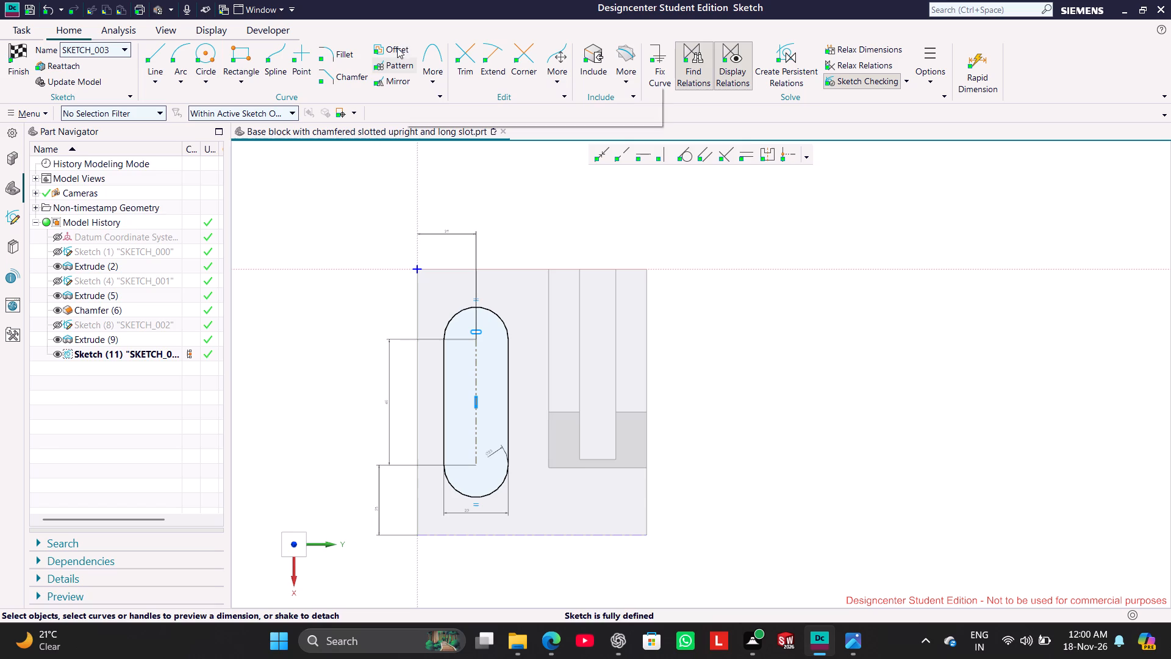
pyautogui.click(506, 386)
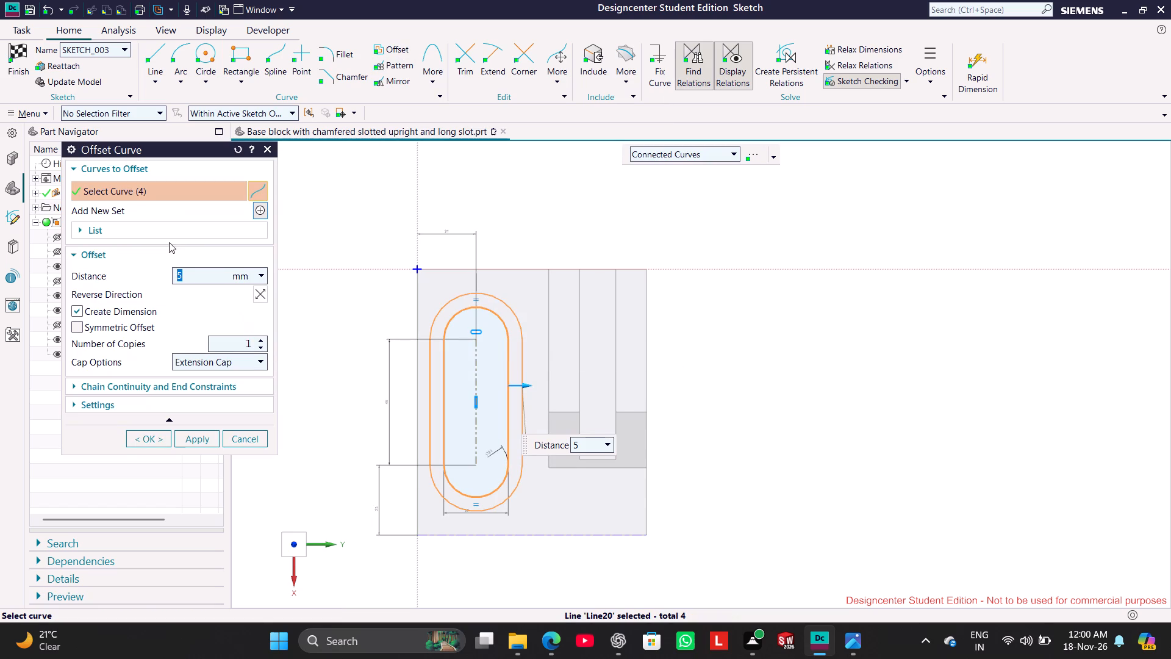
pyautogui.click(263, 297)
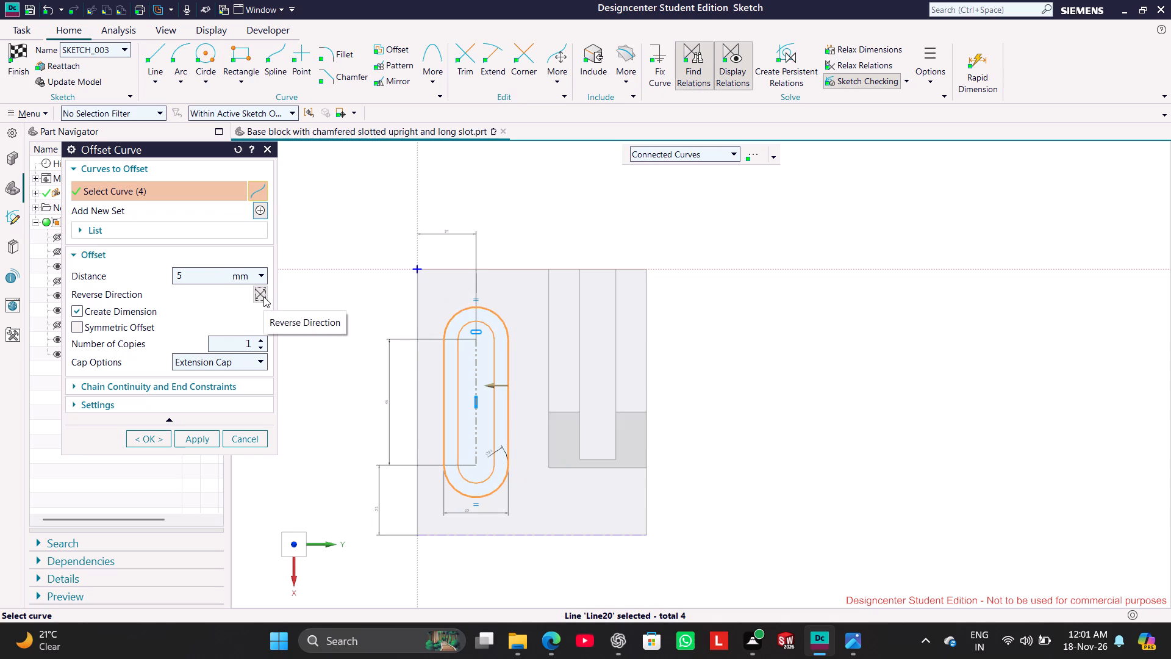
pyautogui.click(204, 443)
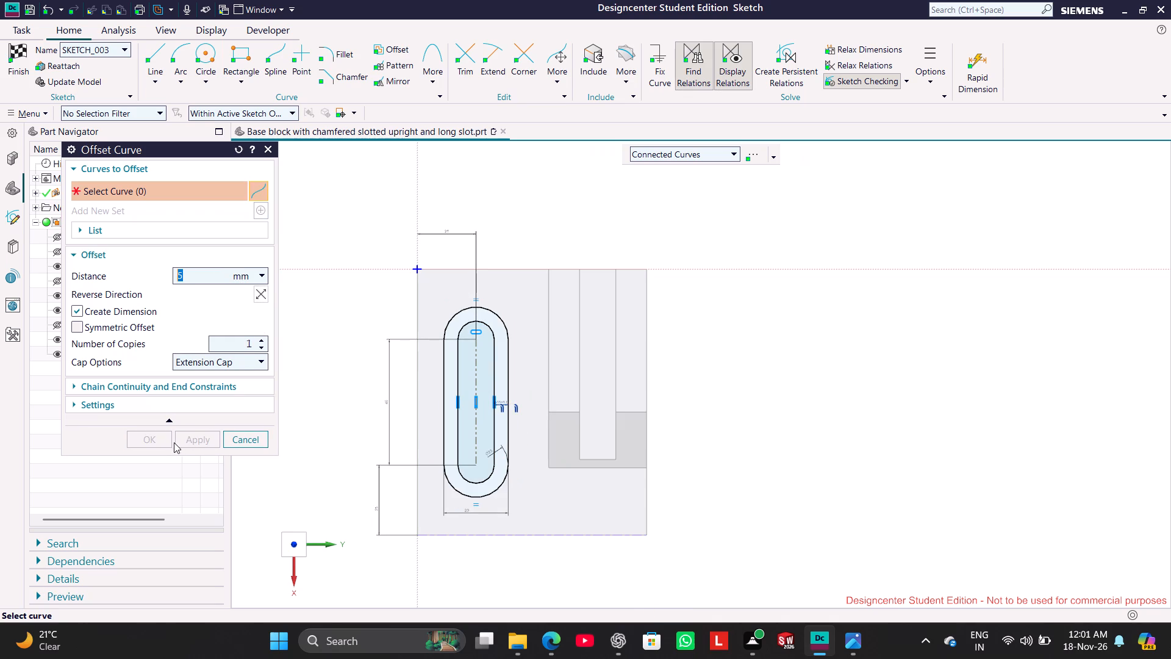
pyautogui.click(245, 439)
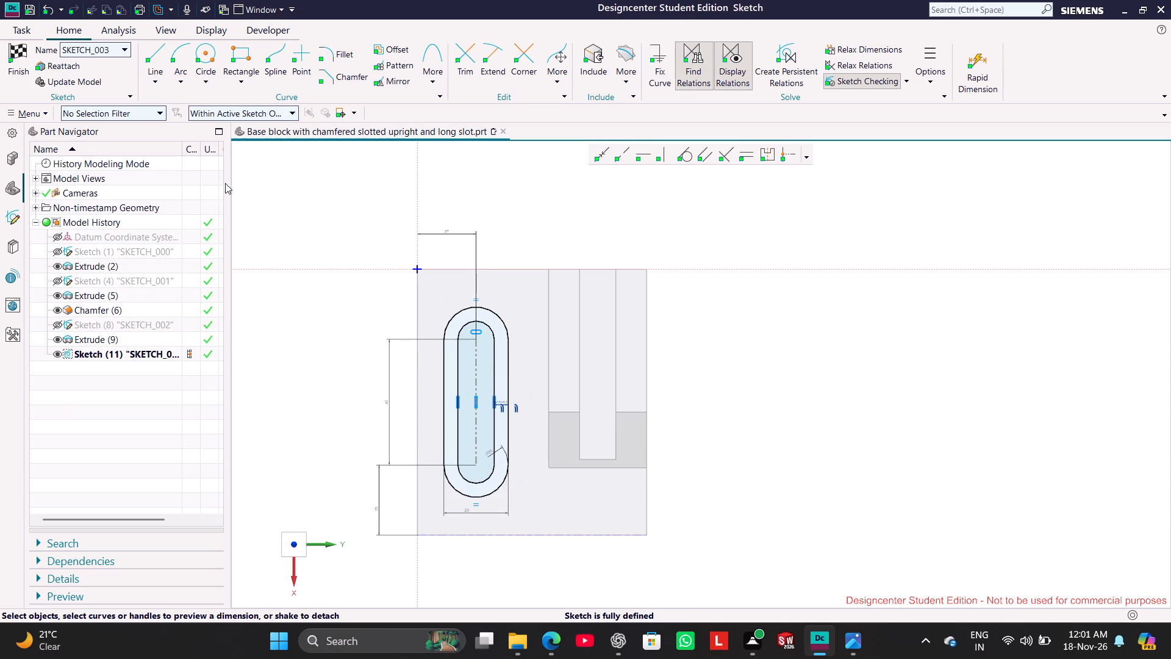
pyautogui.click(12, 58)
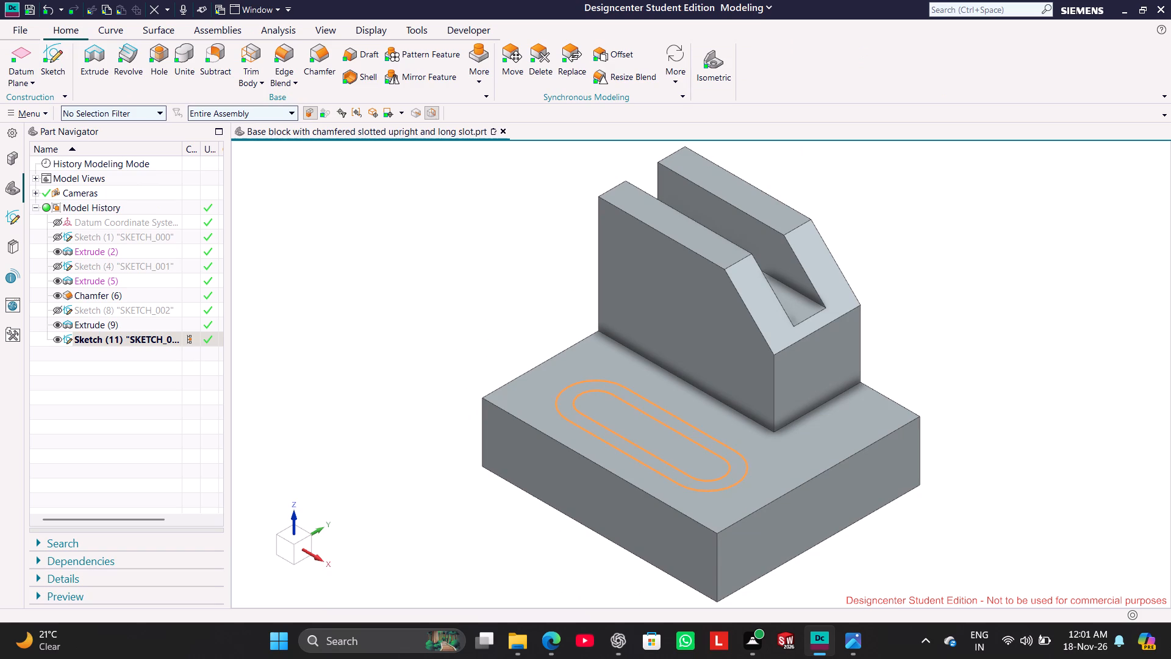
# Extrude the two-outline slot sketch upward from the base's top face with start distance 4 mm and end distance 0 mm, inferred Boolean.
pyautogui.rightClick(158, 336)
pyautogui.click(214, 353)
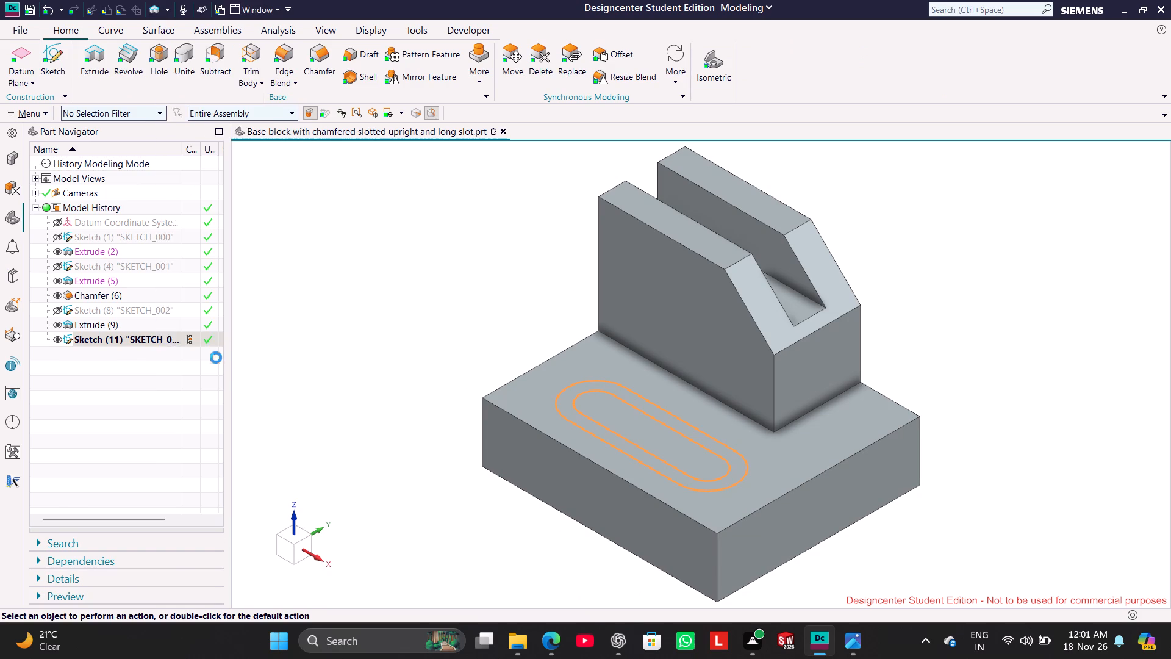
pyautogui.click(848, 648)
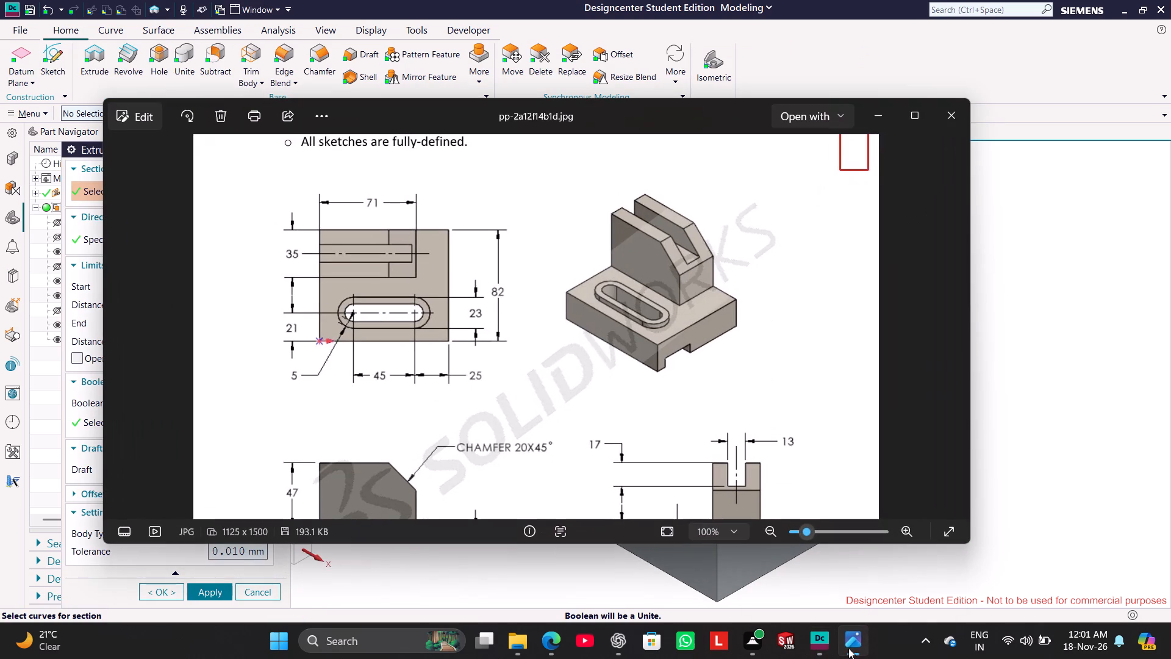
pyautogui.scroll(-2, 633, 417)
pyautogui.scroll(1, 636, 425)
pyautogui.scroll(-4, 636, 450)
pyautogui.scroll(2, 608, 489)
pyautogui.moveTo(590, 483); pyautogui.dragTo(598, 344, button='middle')
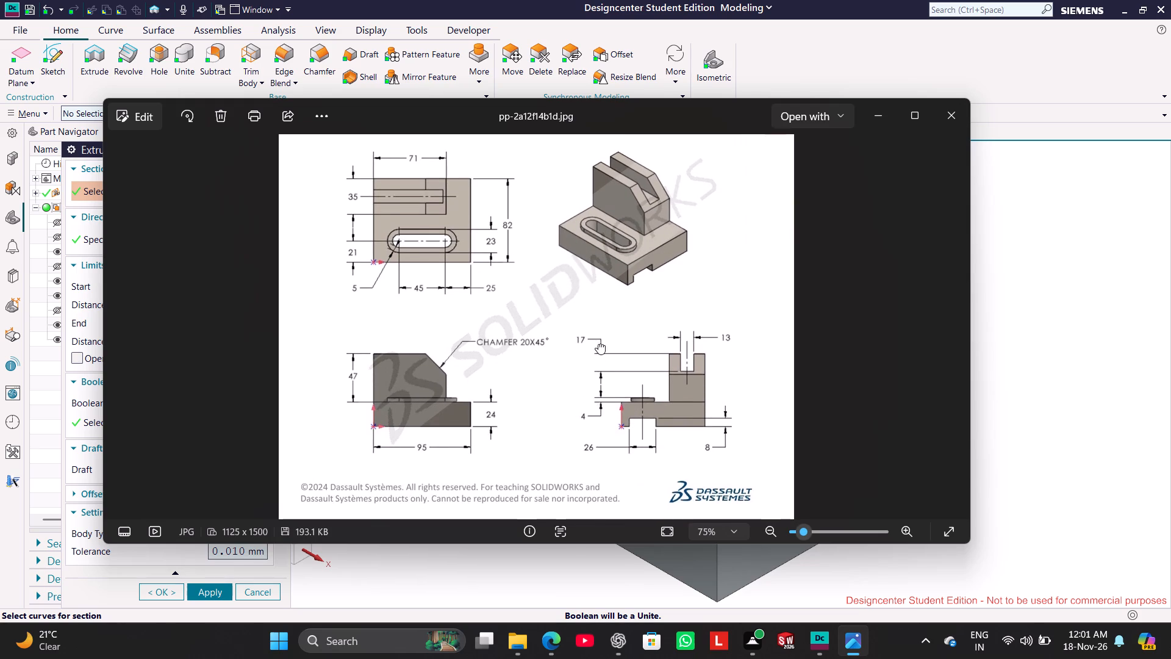
pyautogui.moveTo(598, 344); pyautogui.dragTo(598, 338, button='middle')
pyautogui.scroll(2, 571, 441)
pyautogui.scroll(2, 620, 395)
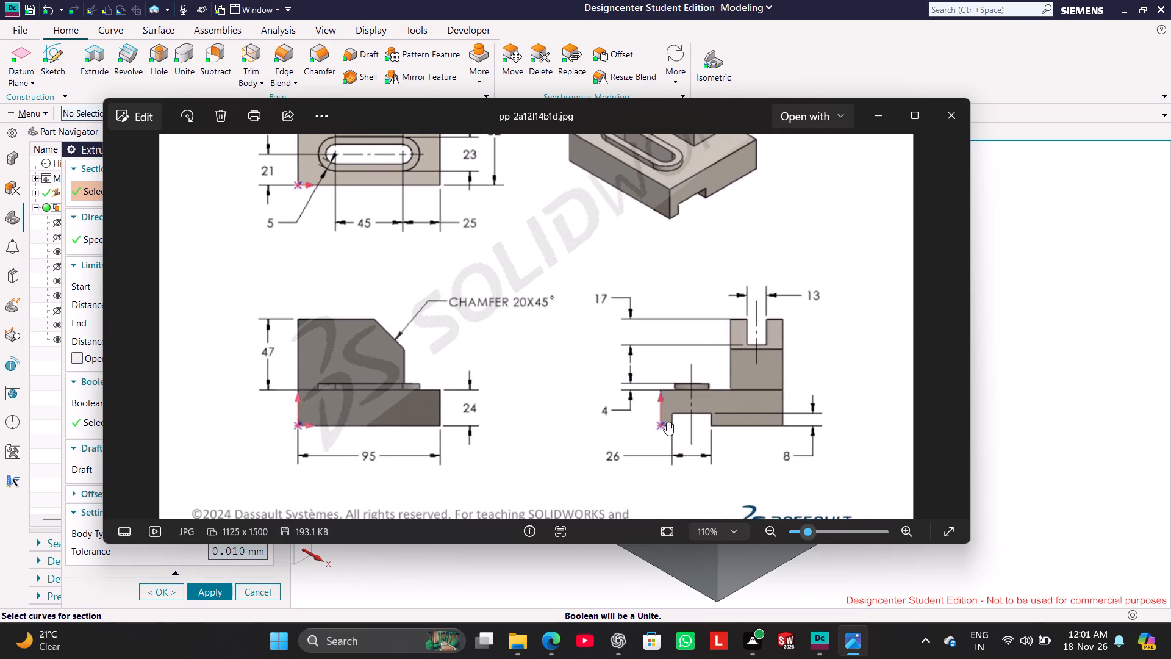
pyautogui.click(862, 643)
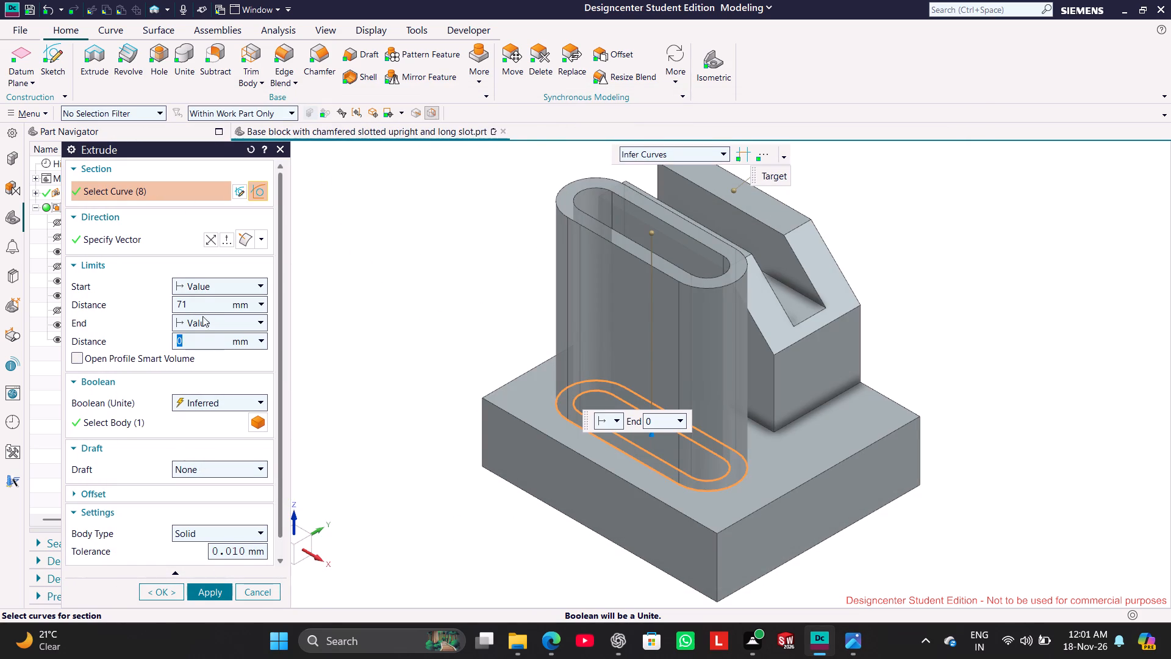
pyautogui.doubleClick(202, 304)
pyautogui.press('4')
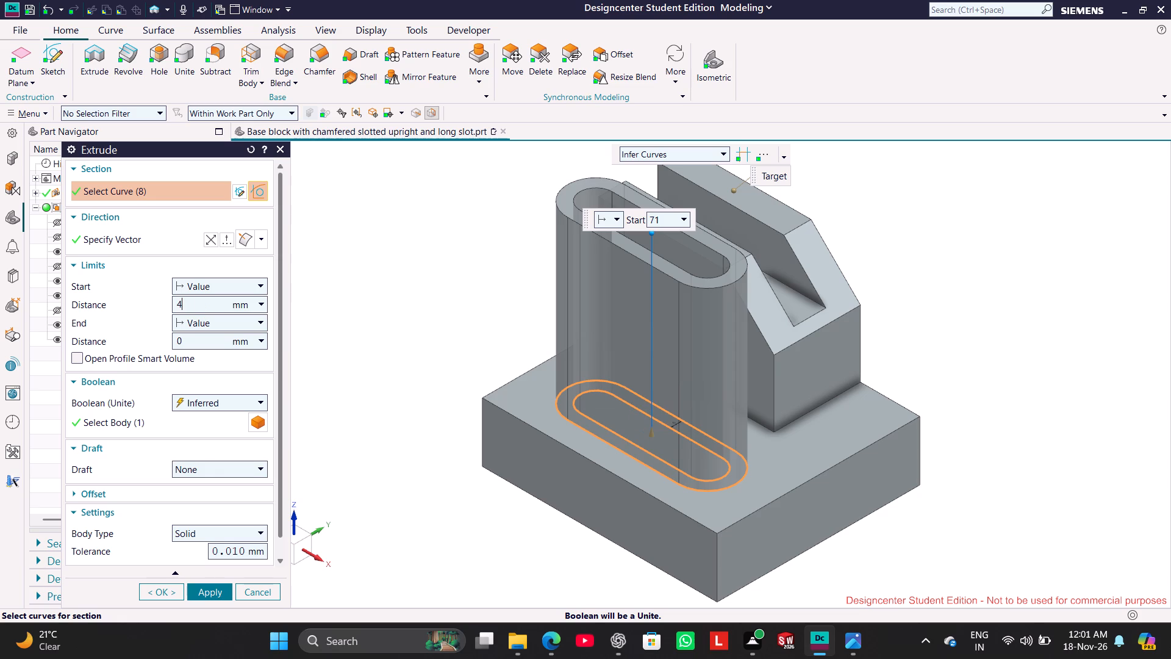
pyautogui.press('Return')
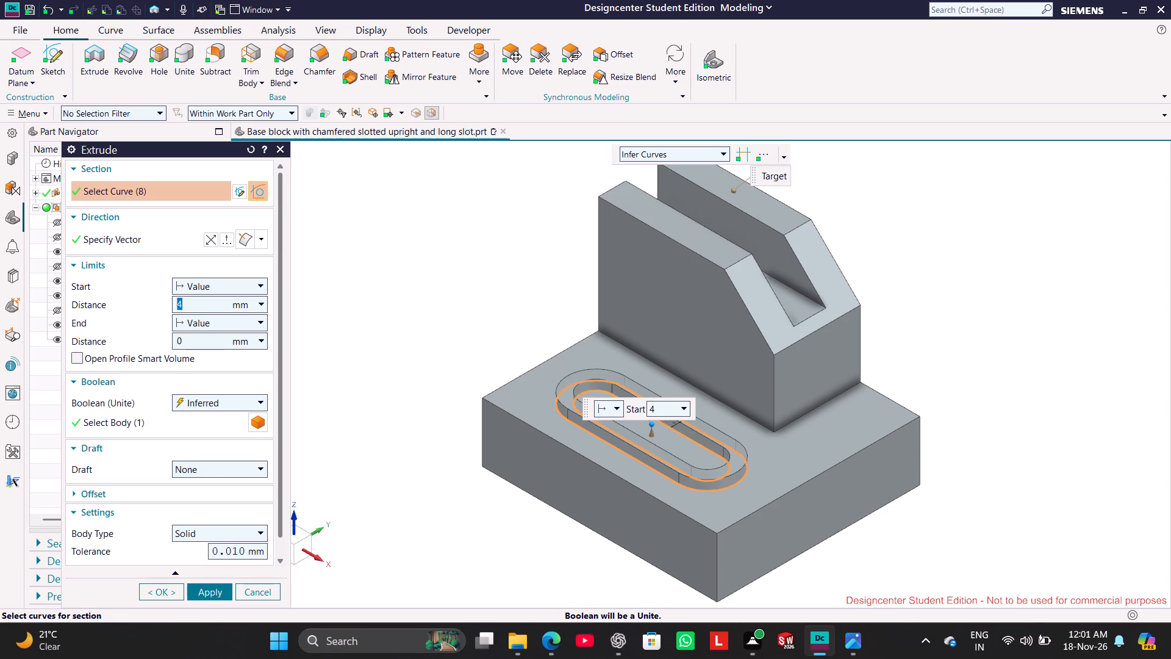
pyautogui.click(204, 593)
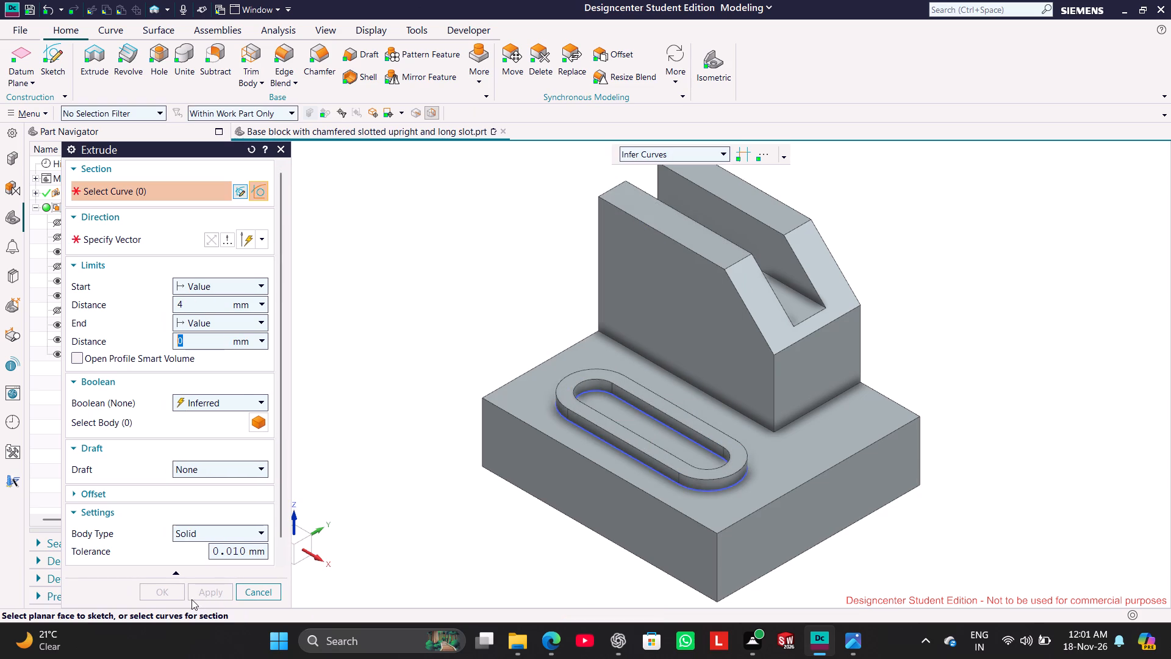
pyautogui.click(249, 591)
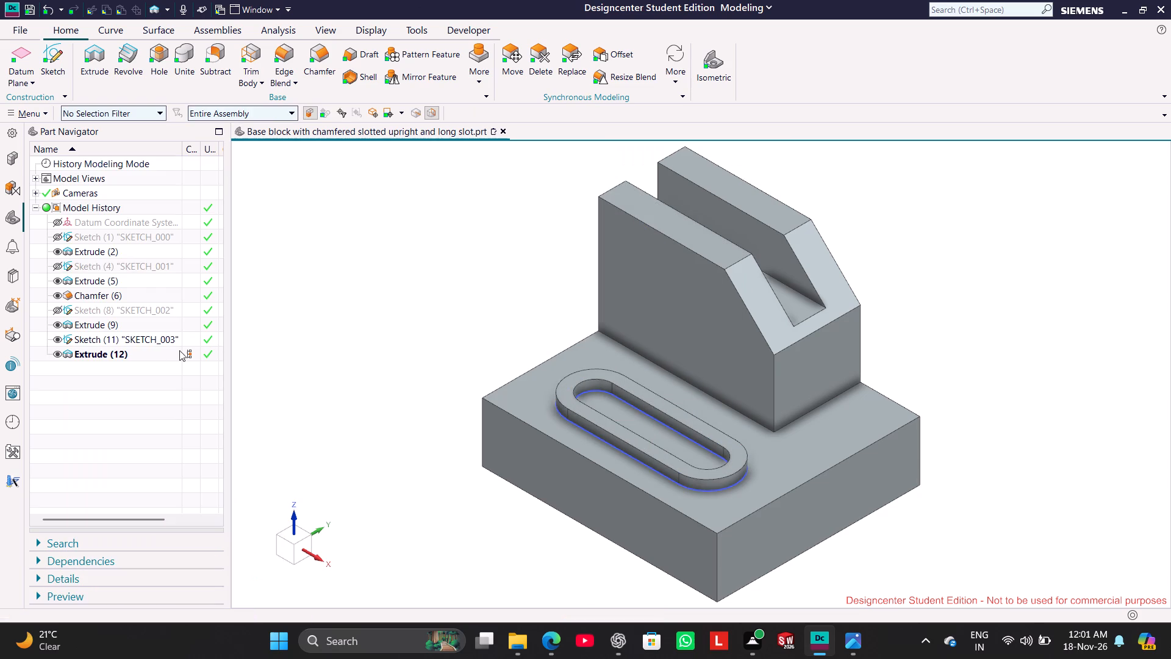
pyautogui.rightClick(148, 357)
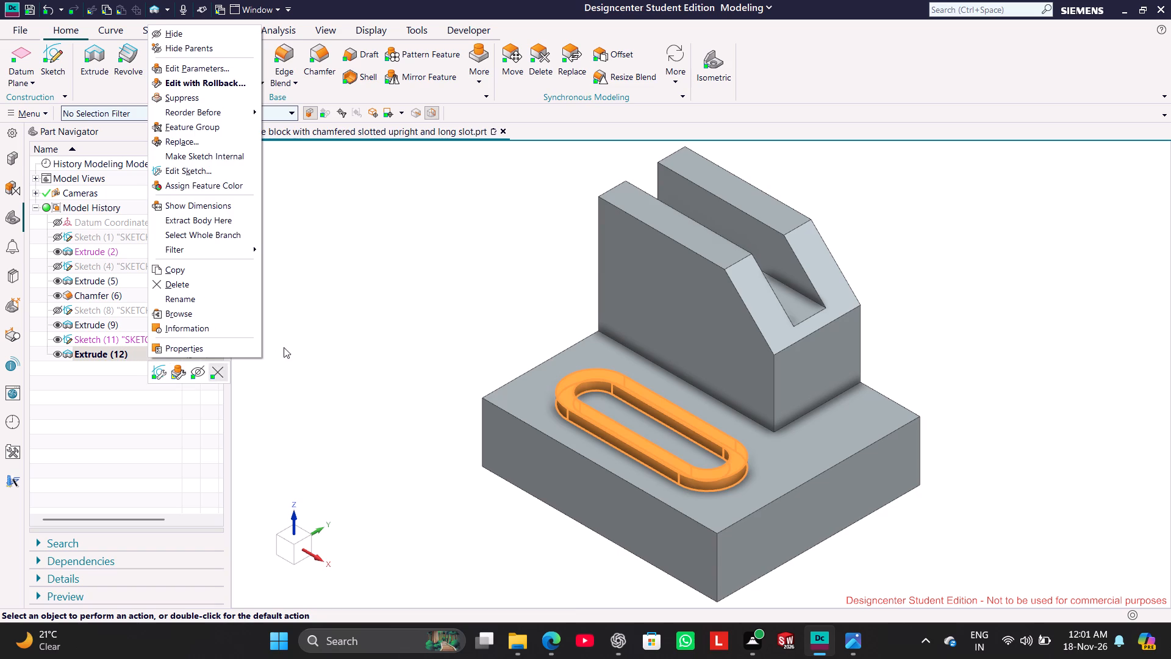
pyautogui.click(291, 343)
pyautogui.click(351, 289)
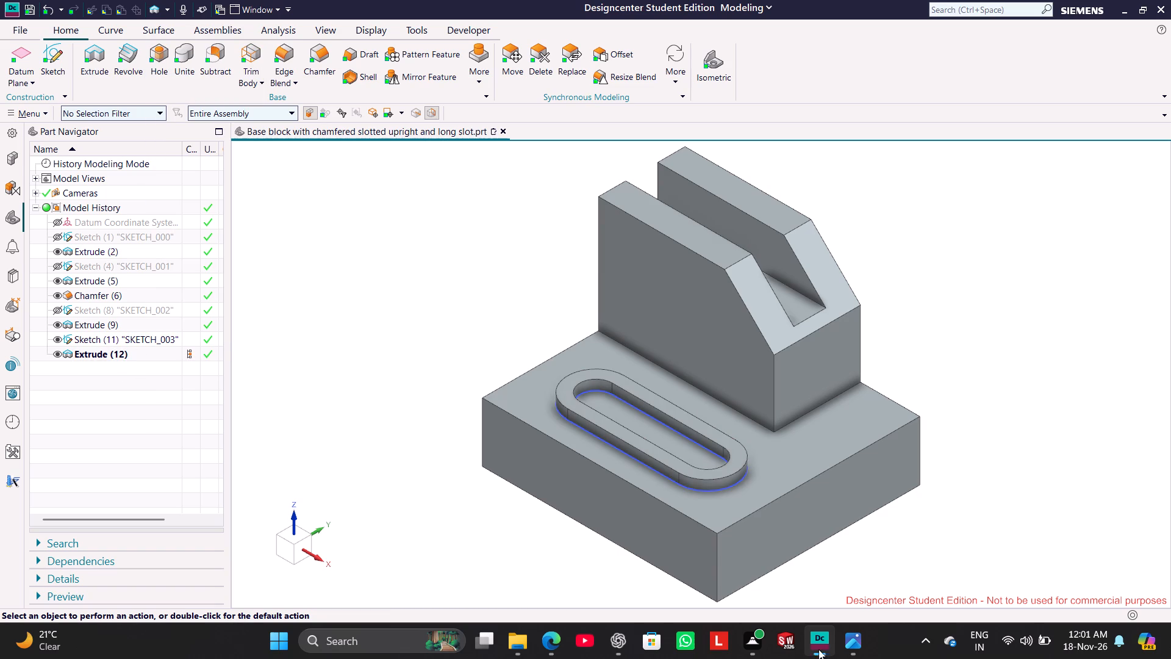
# Examine the slot and side-view dimensions in the reference drawing, and compare them with the modelled raised slot.
pyautogui.click(850, 656)
pyautogui.scroll(1, 651, 243)
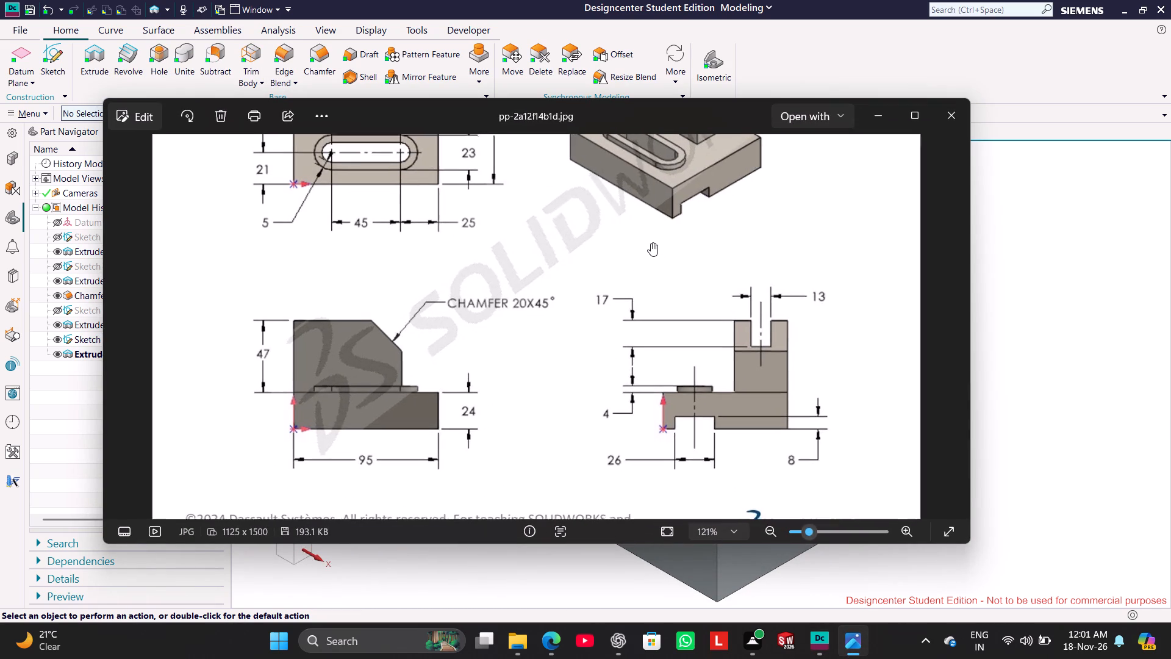
pyautogui.scroll(-2, 651, 243)
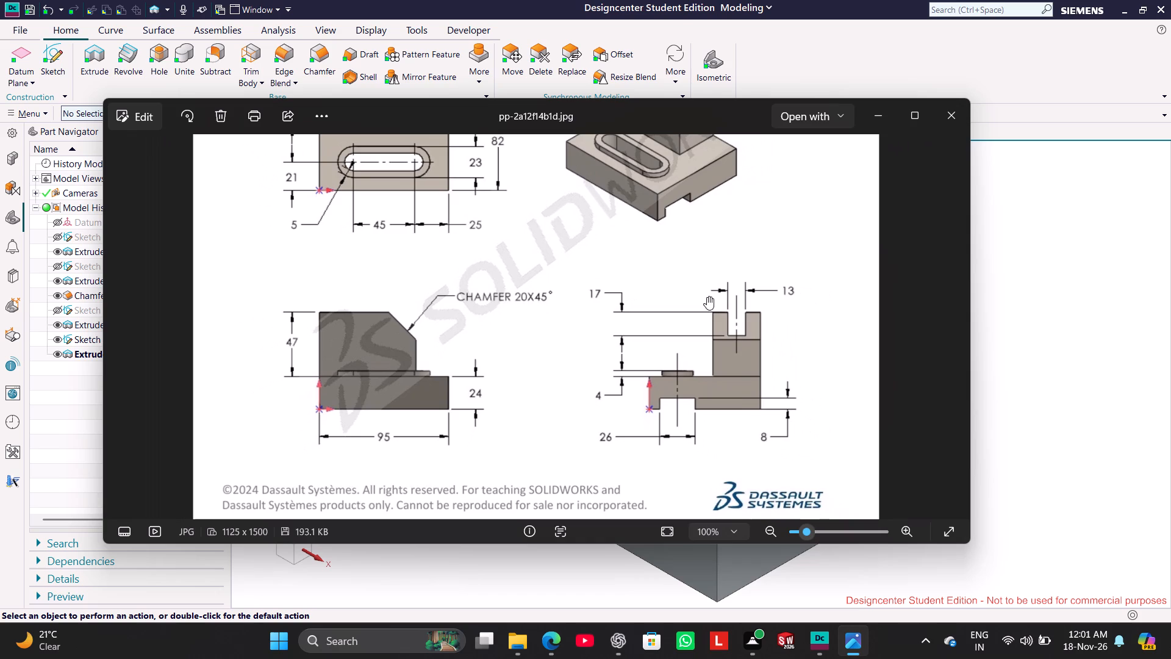
pyautogui.click(851, 641)
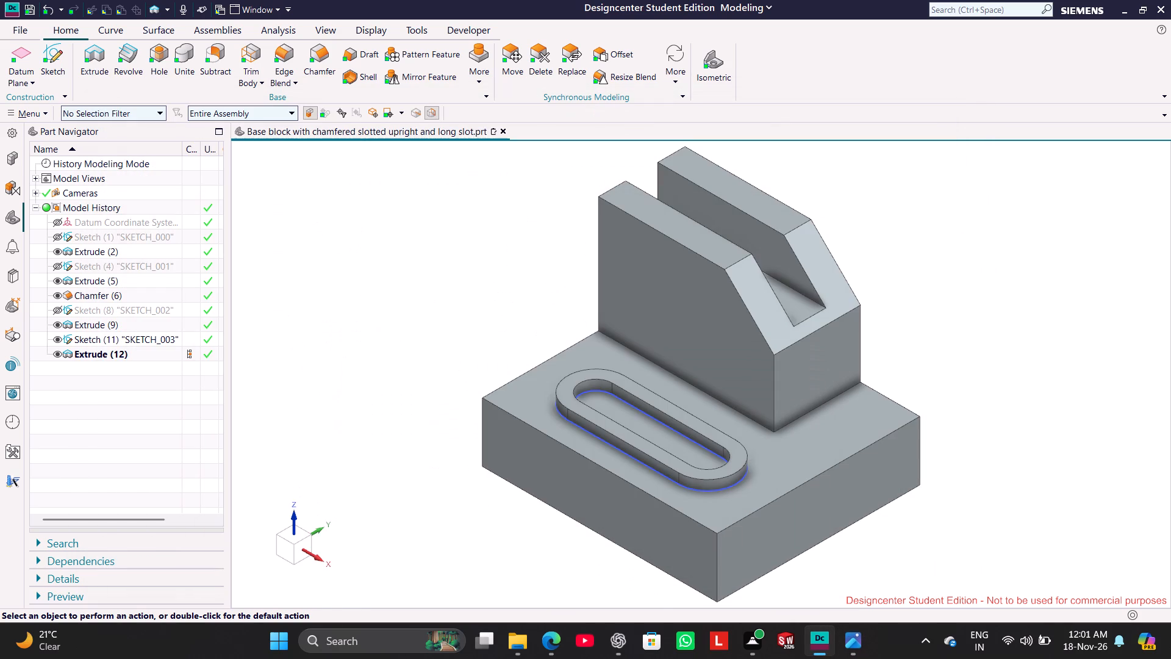
pyautogui.moveTo(378, 320); pyautogui.dragTo(356, 324, button='middle')
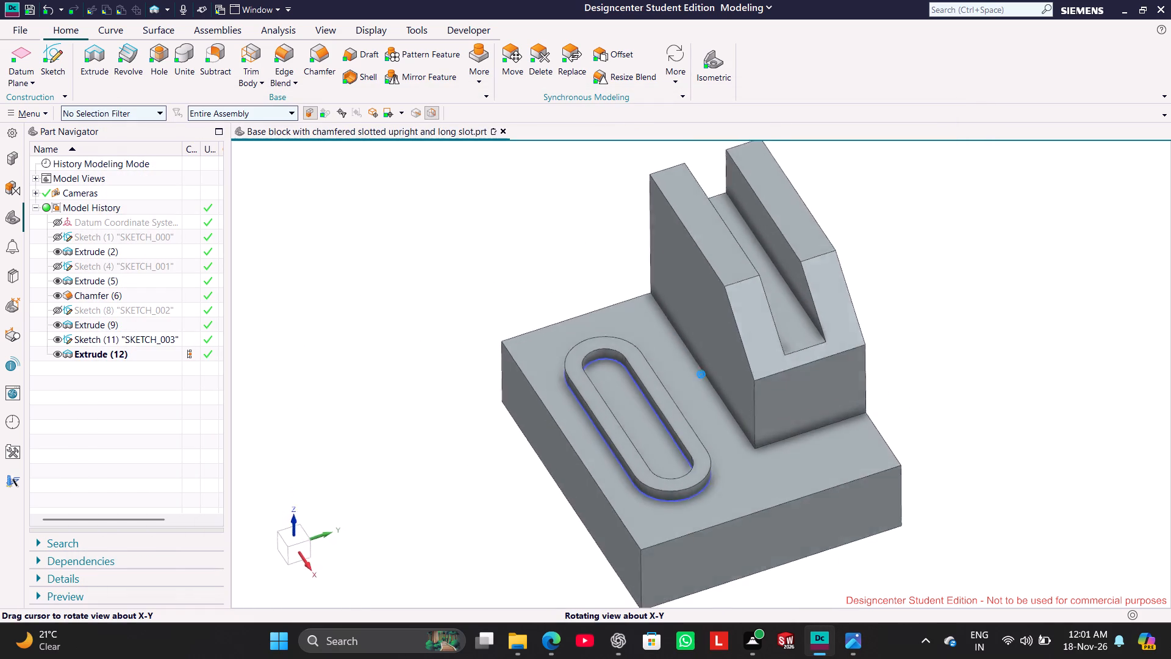
pyautogui.moveTo(356, 324); pyautogui.dragTo(370, 331, button='middle')
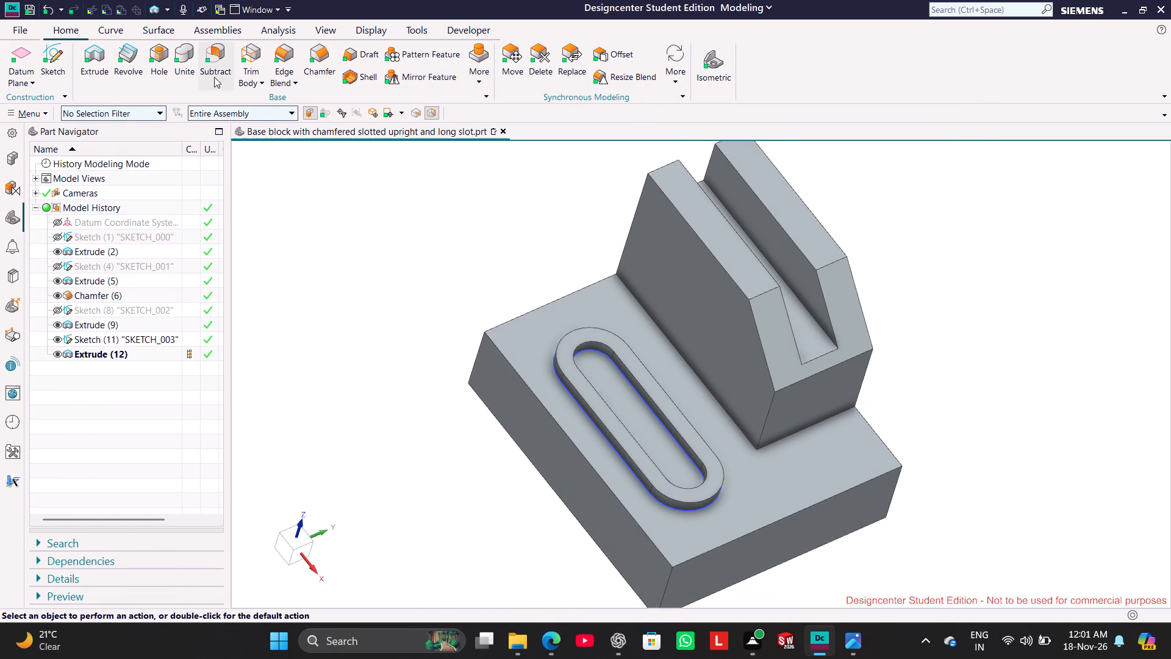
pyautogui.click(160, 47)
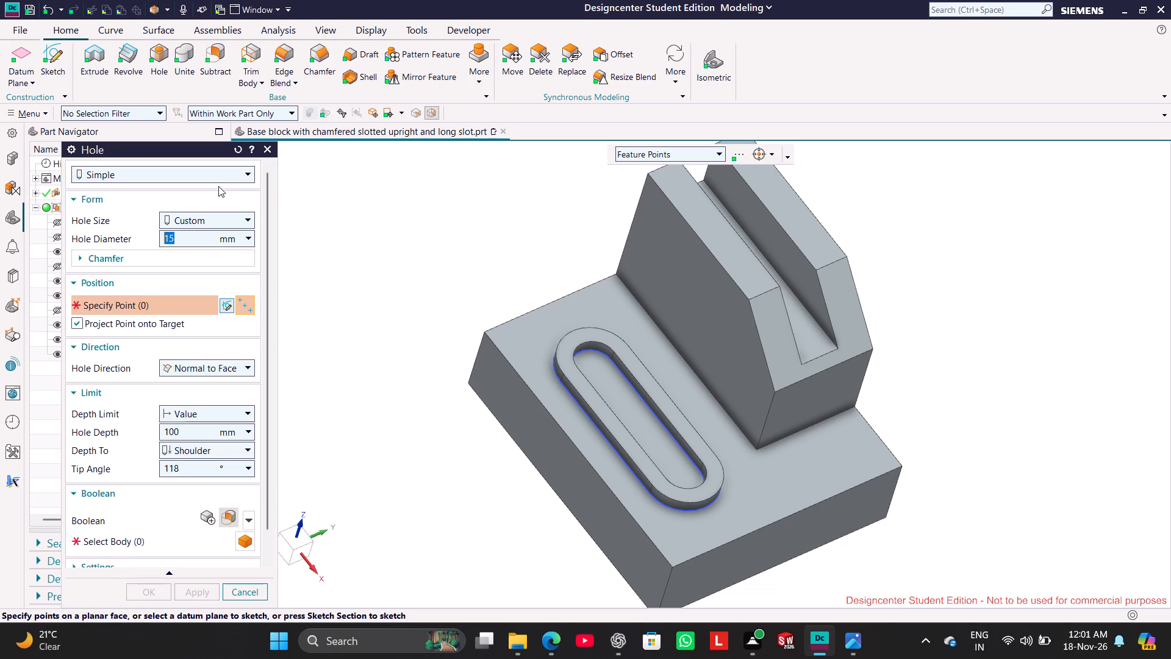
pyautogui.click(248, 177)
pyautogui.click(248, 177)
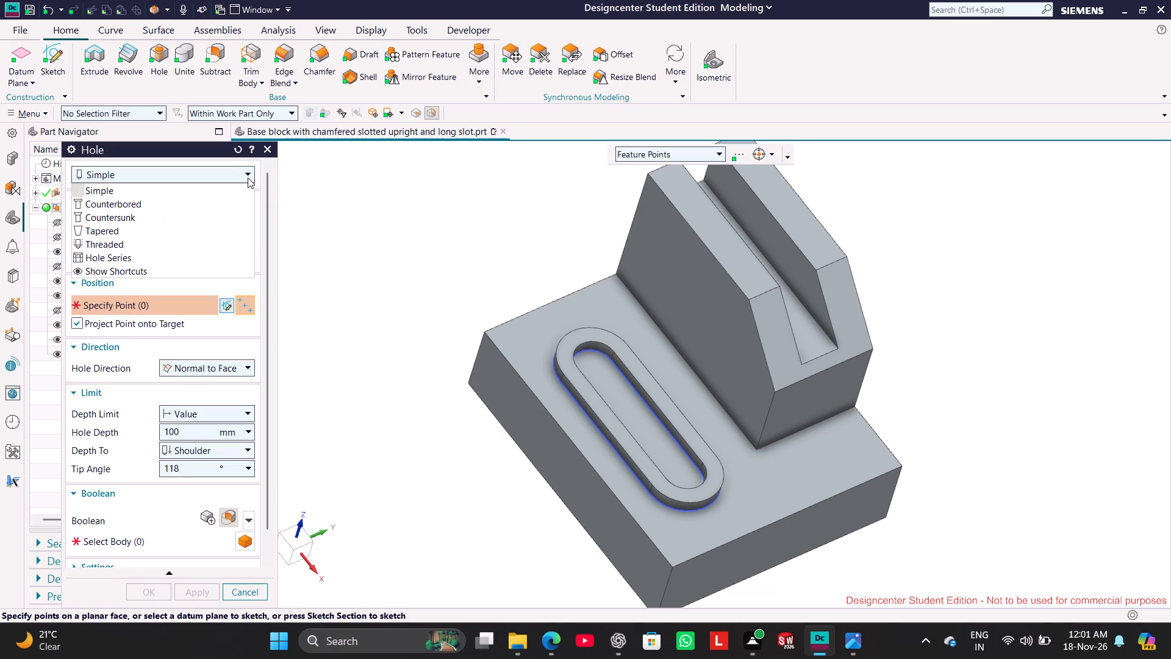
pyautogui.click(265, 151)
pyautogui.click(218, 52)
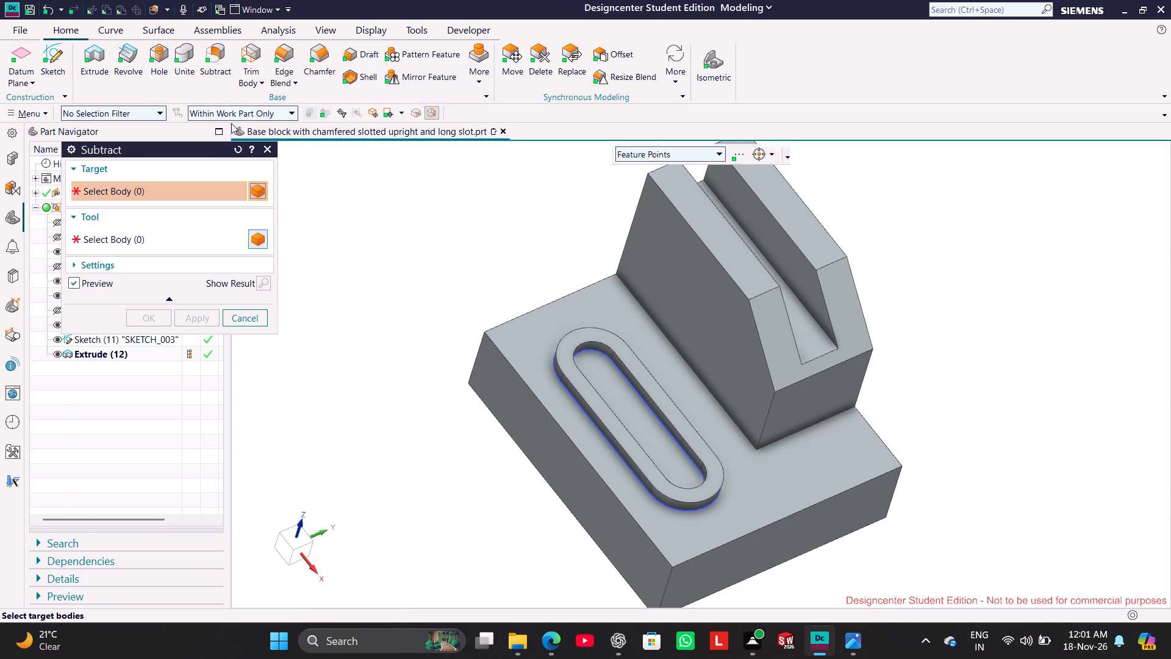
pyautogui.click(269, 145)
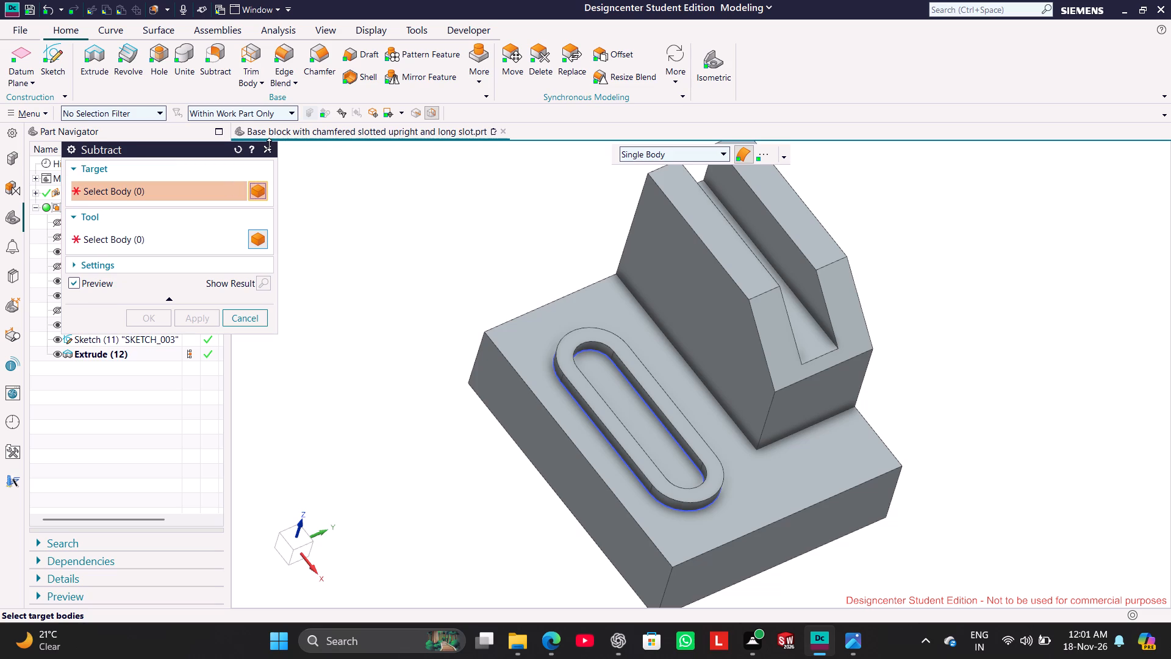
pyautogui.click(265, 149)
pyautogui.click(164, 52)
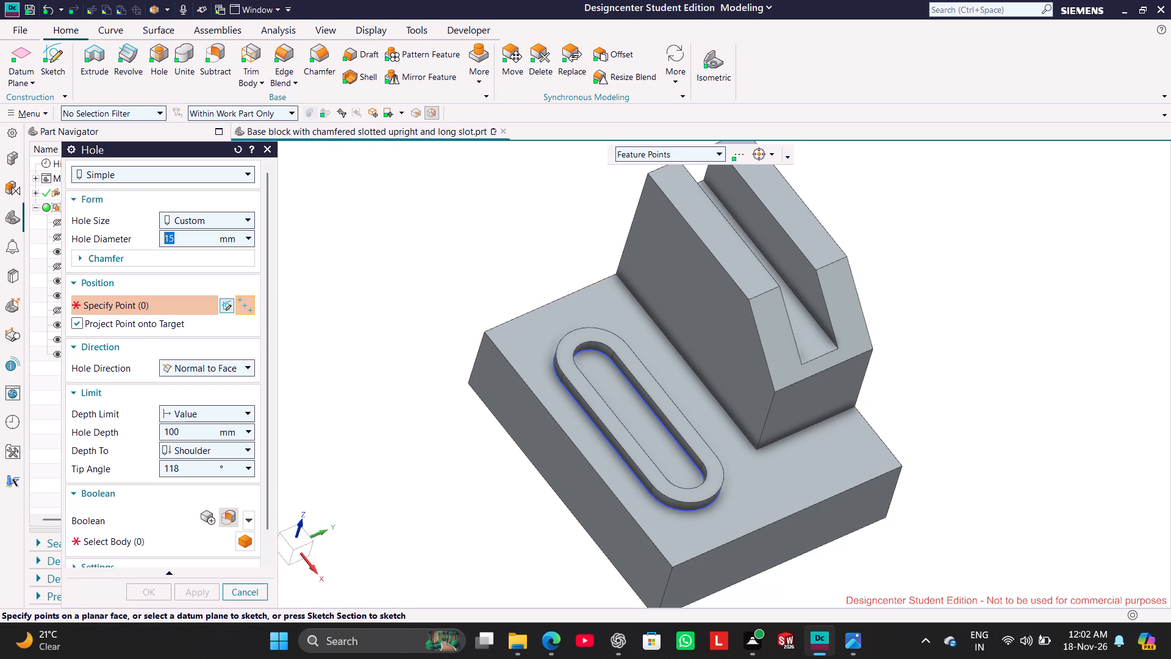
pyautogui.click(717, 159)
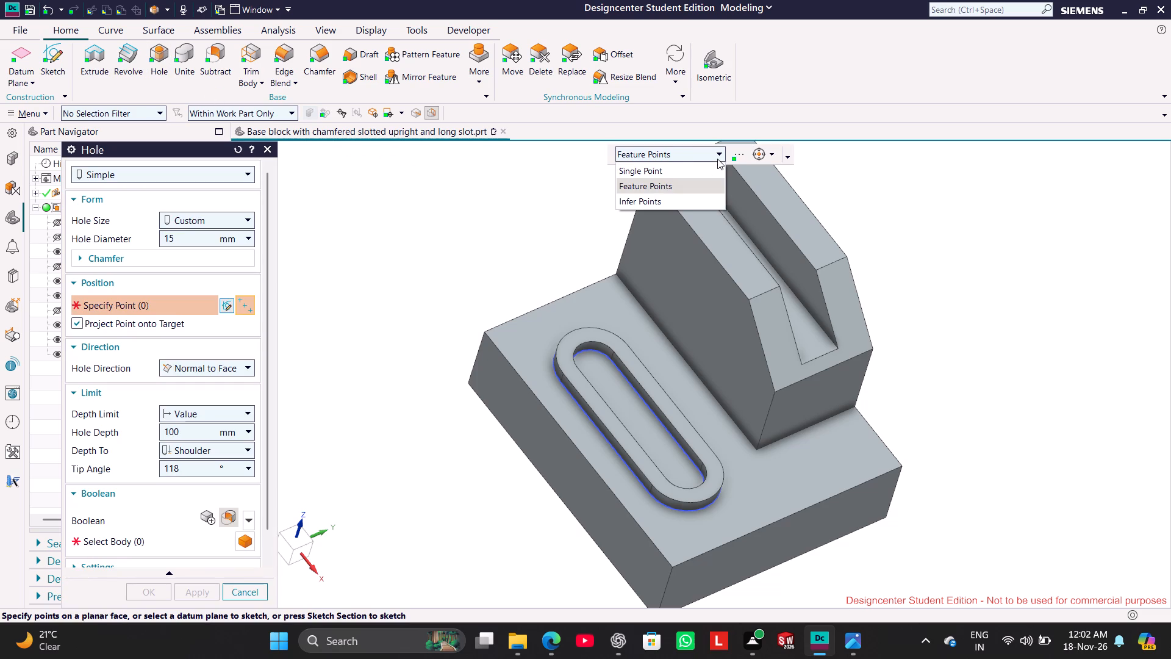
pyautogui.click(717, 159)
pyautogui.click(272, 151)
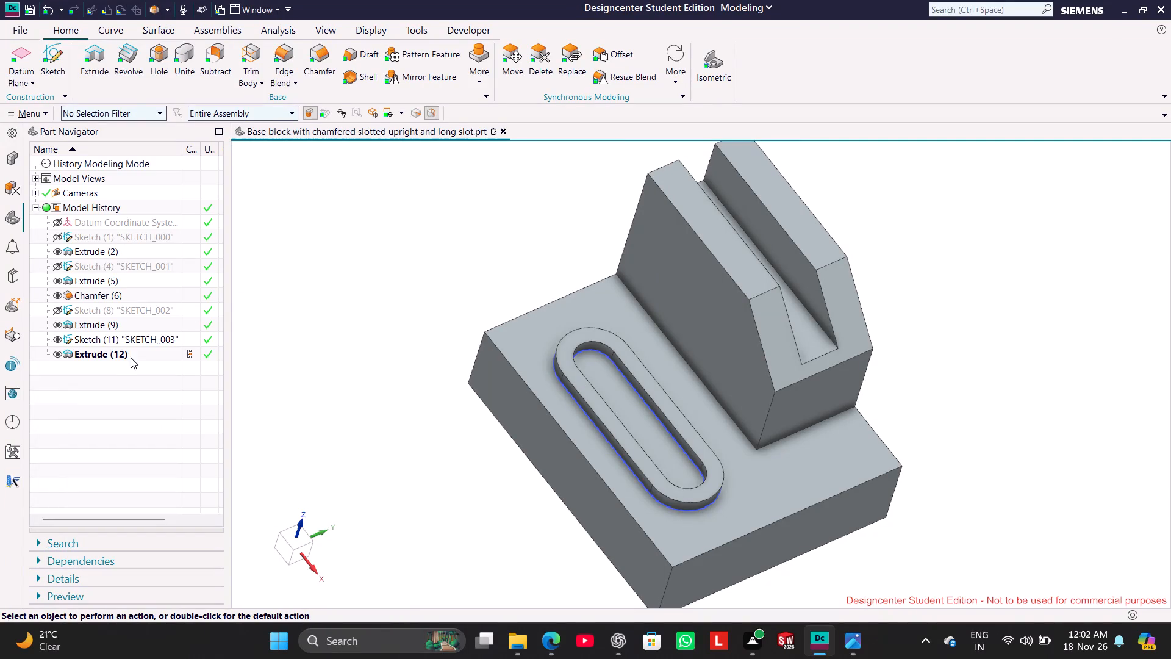
# Start a new extrude of the two-outline slot sketch and review its section sketch without editing it.
pyautogui.rightClick(131, 334)
pyautogui.click(176, 366)
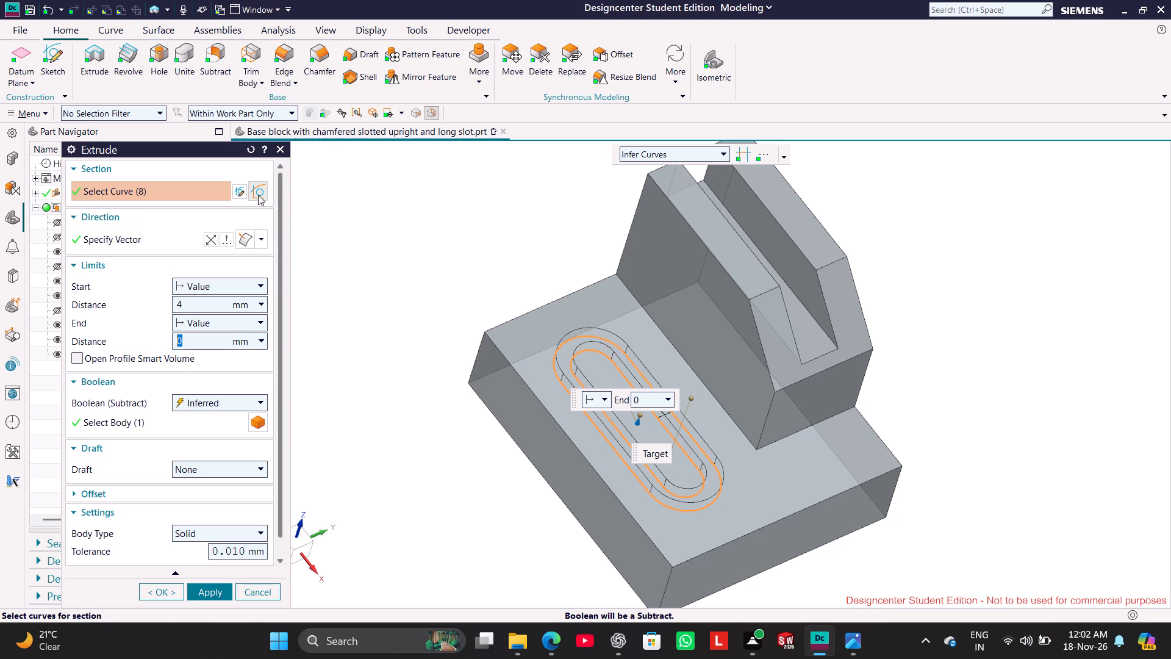
pyautogui.click(243, 189)
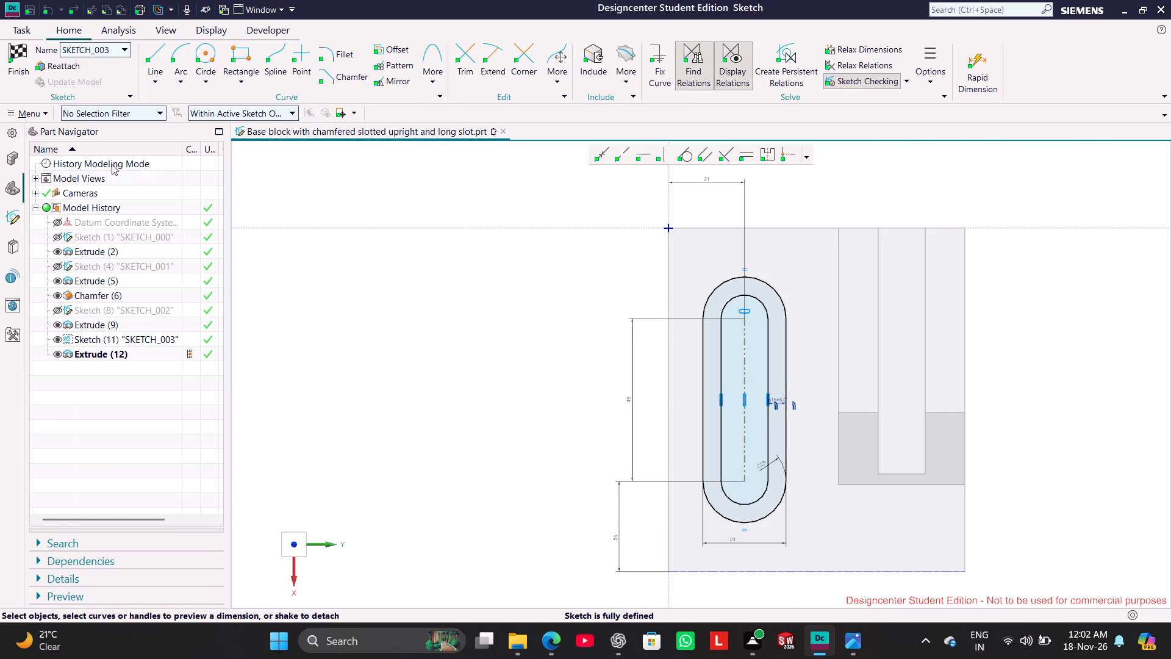
pyautogui.click(25, 65)
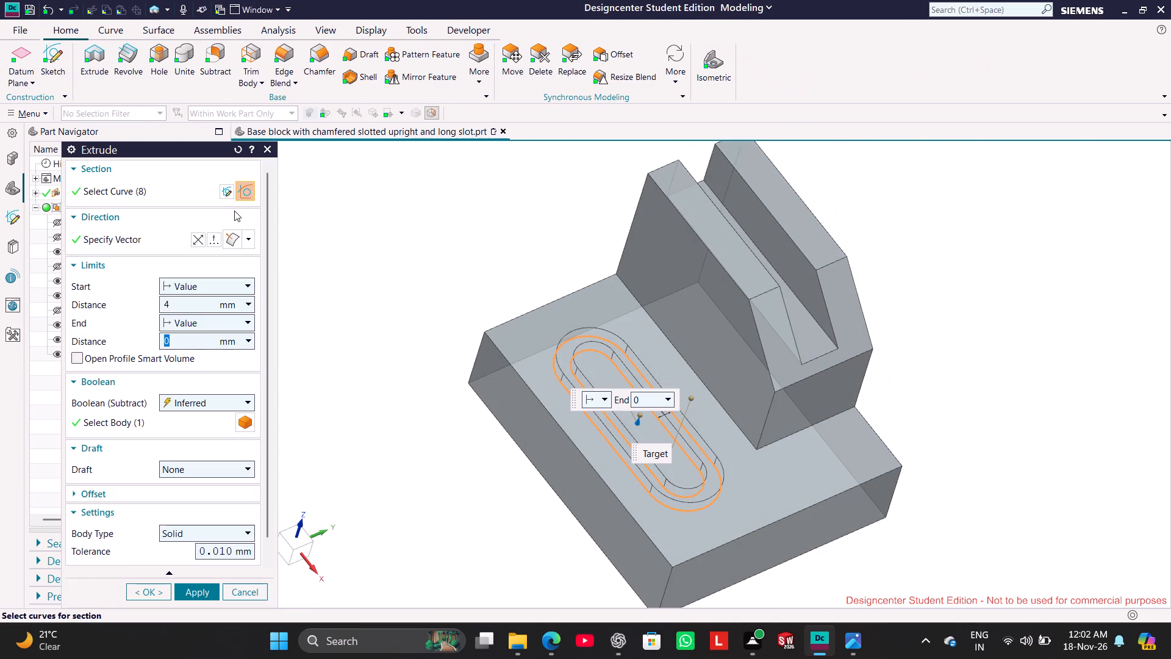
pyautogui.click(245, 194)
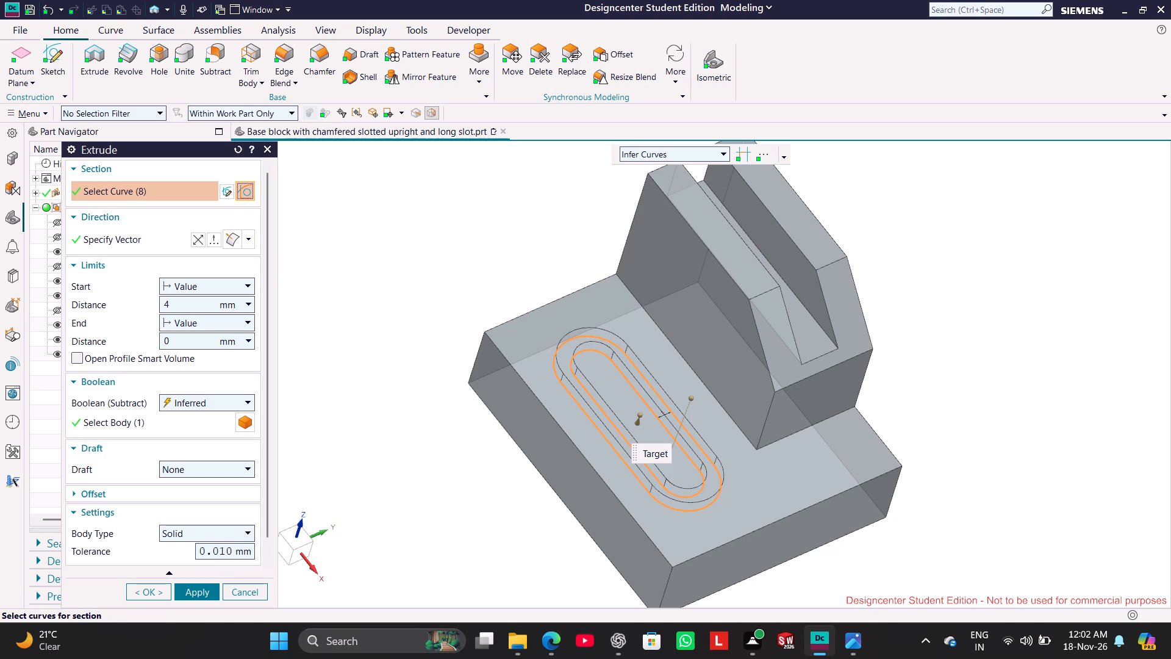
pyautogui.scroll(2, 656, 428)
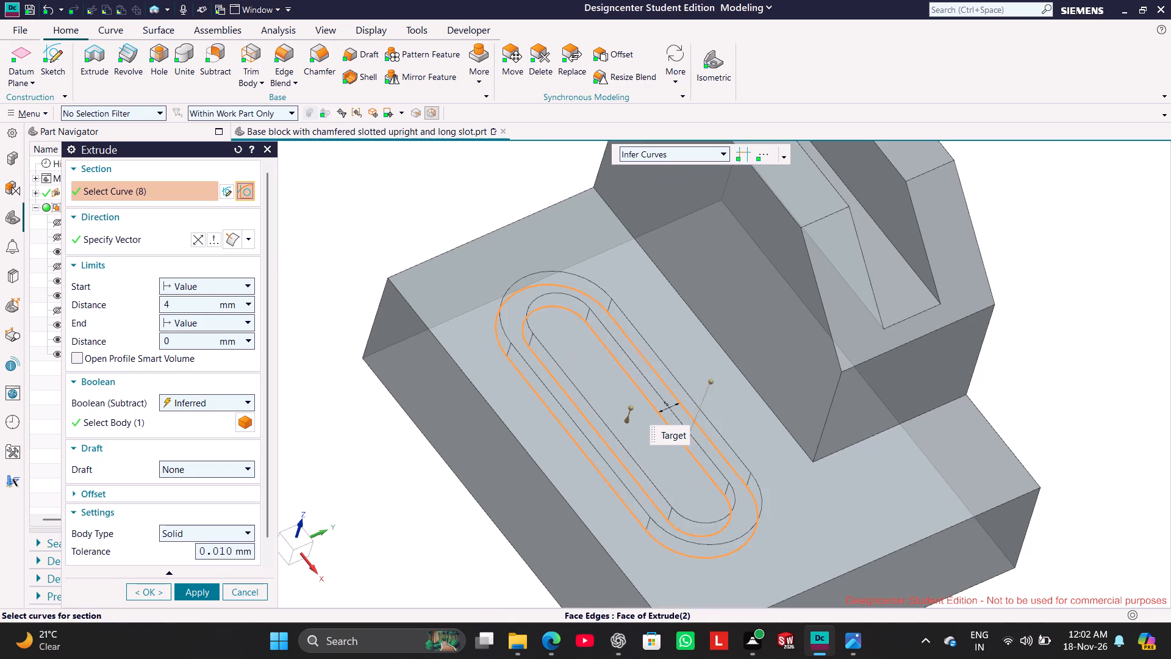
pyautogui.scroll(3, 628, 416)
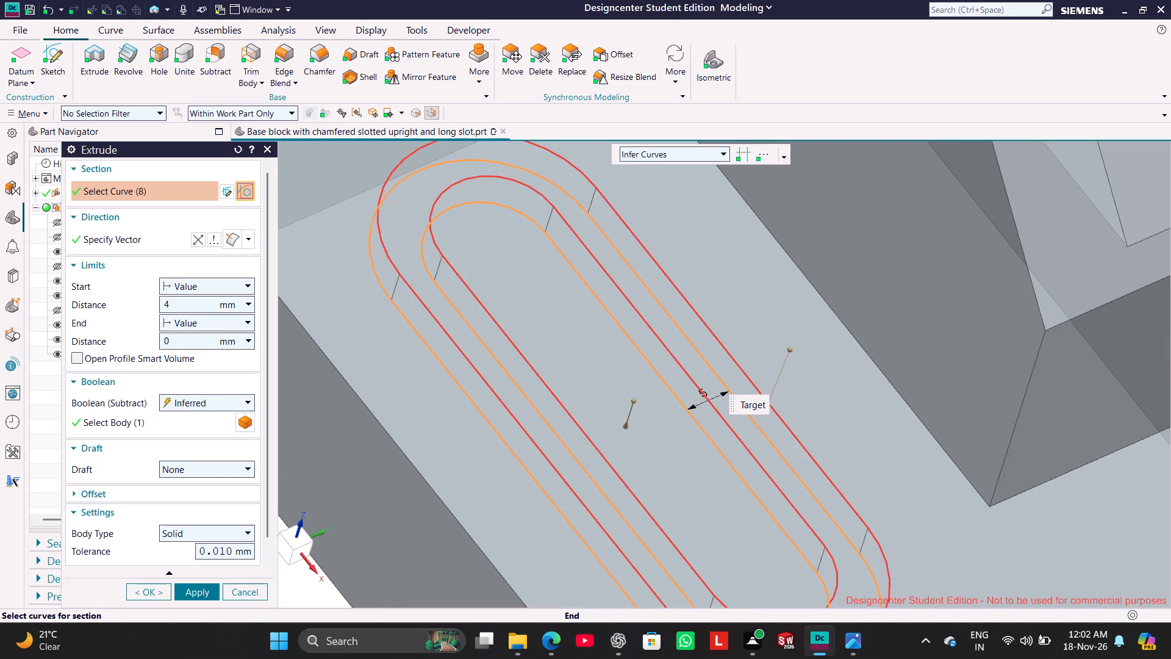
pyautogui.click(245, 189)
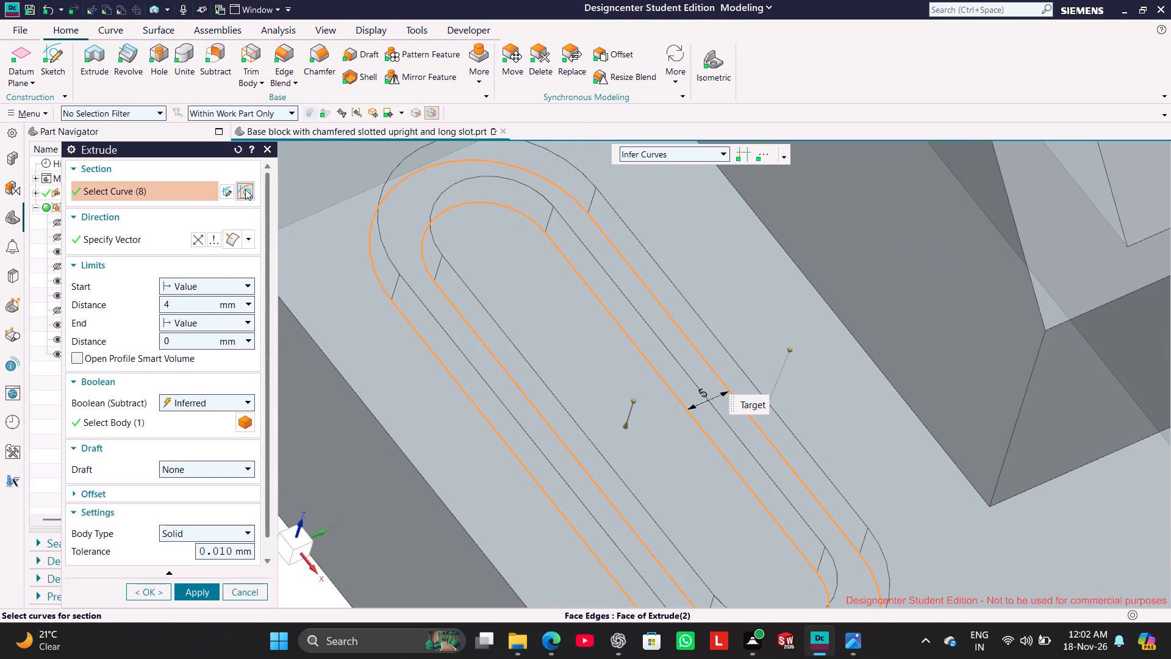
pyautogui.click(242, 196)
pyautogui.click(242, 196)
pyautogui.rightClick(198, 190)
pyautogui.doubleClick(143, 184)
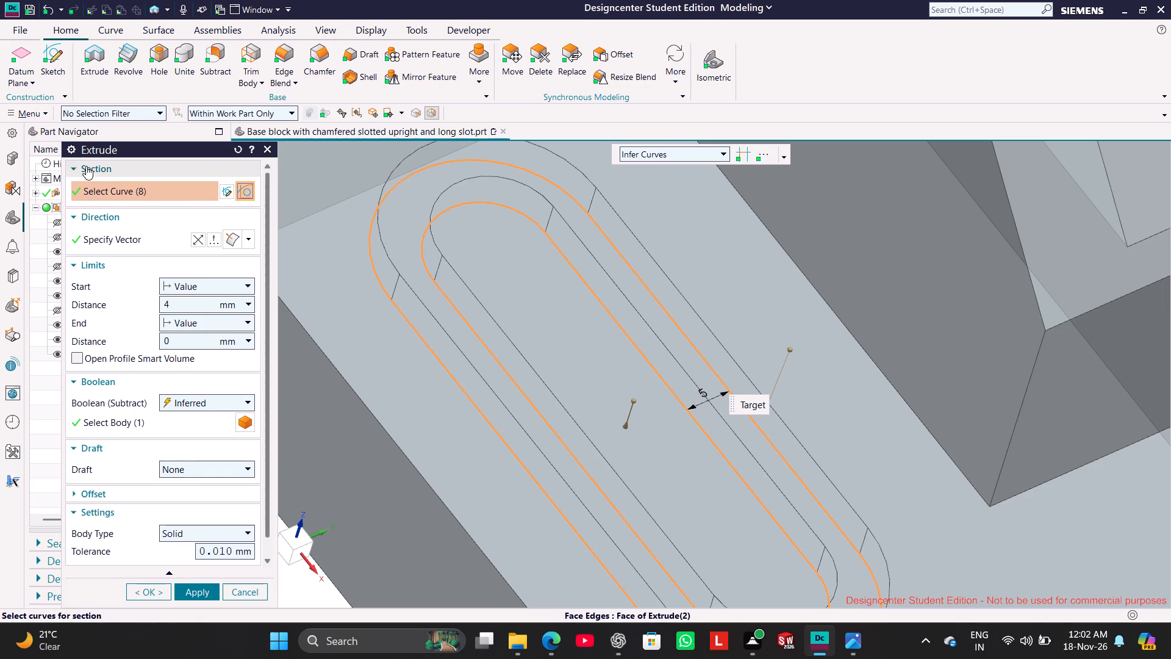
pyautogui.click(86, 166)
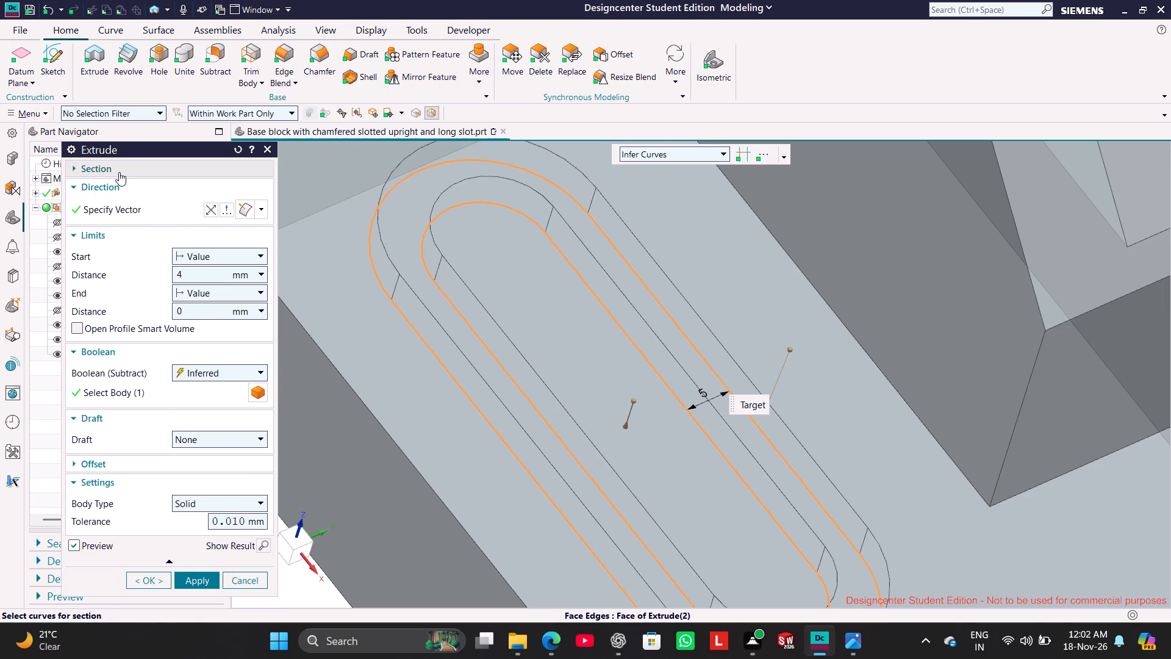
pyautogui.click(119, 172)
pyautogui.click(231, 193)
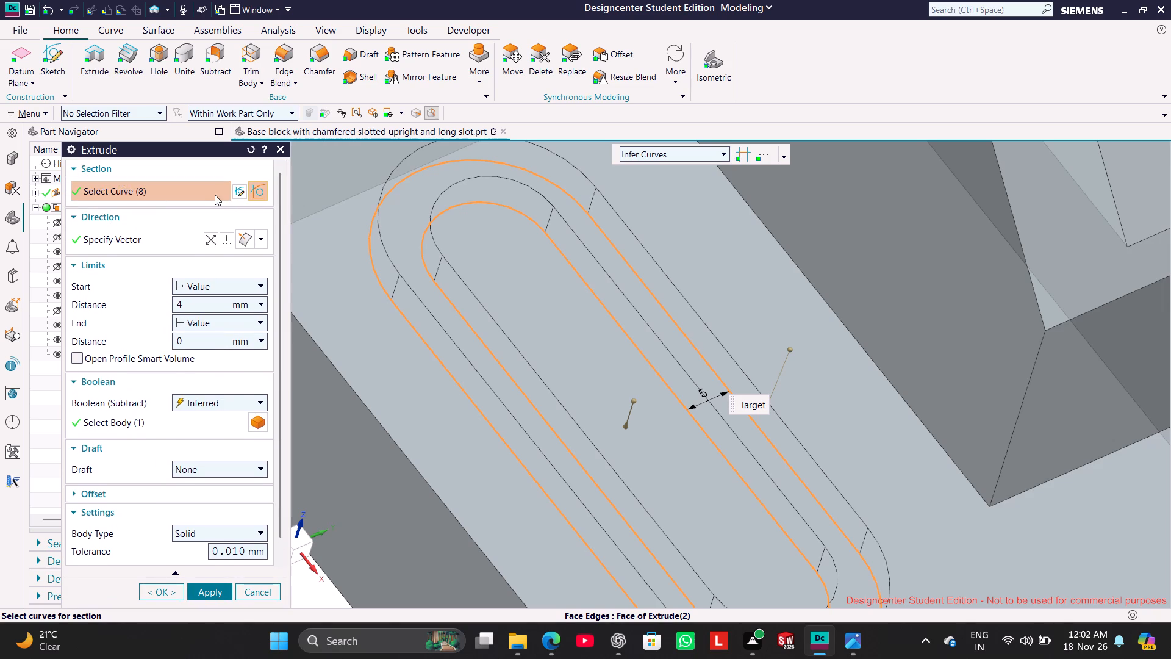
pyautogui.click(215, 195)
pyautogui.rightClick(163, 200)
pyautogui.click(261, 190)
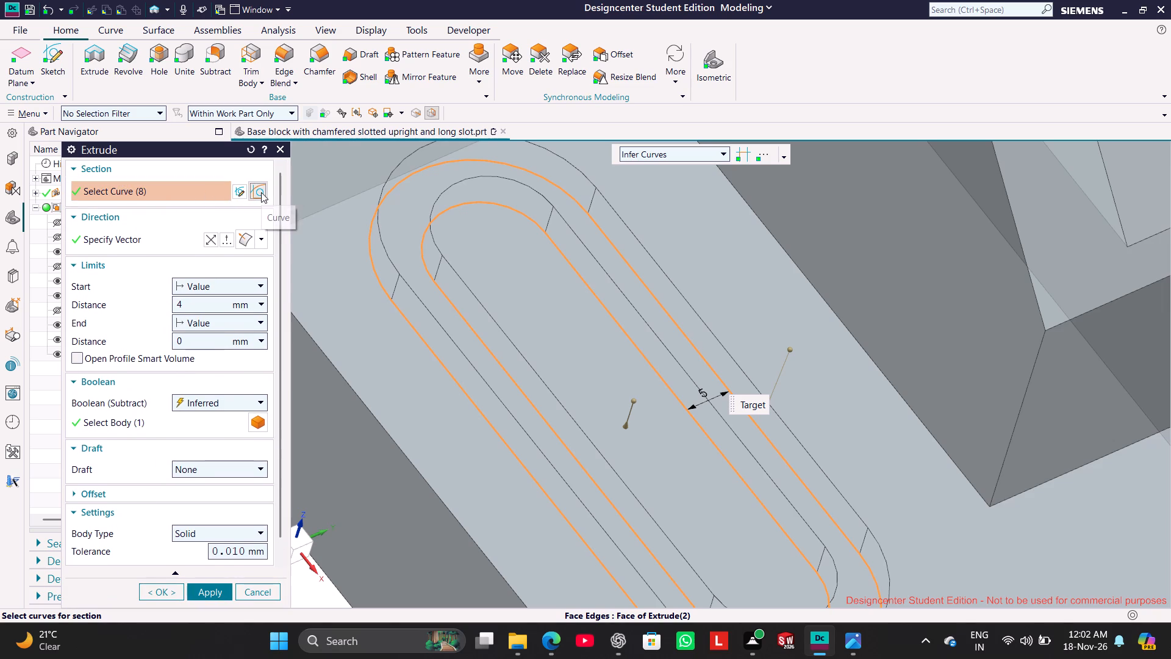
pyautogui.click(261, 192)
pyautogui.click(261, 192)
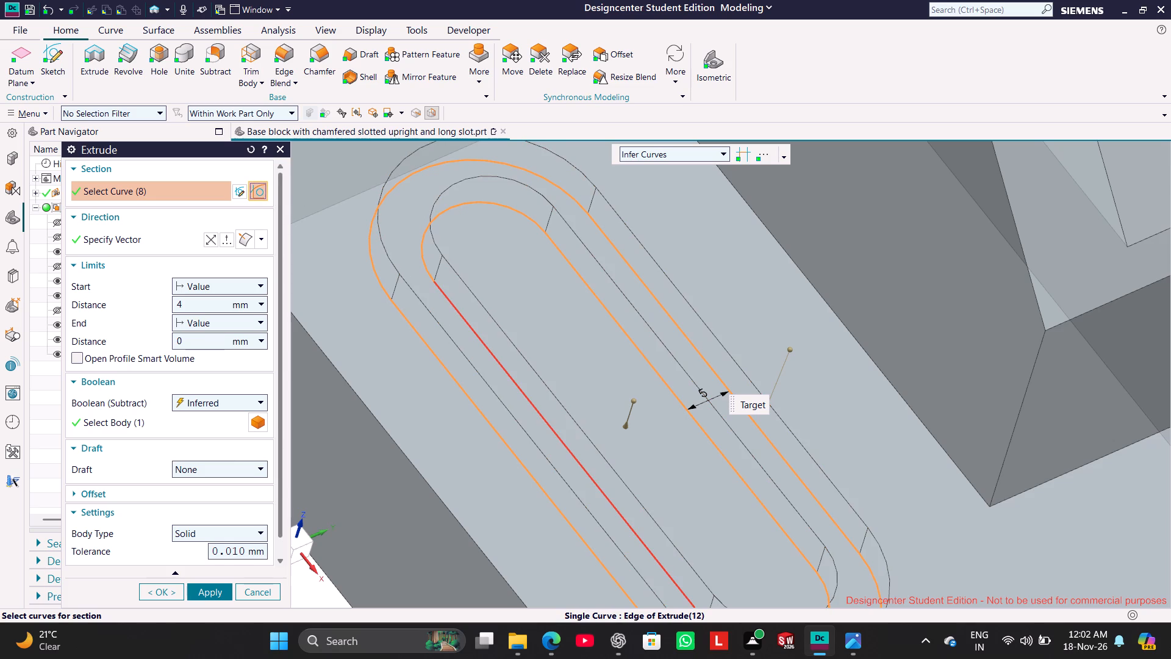
# Add the raised slot boss's top face edges to the extrude section and reverse the extrude direction.
pyautogui.click(489, 351)
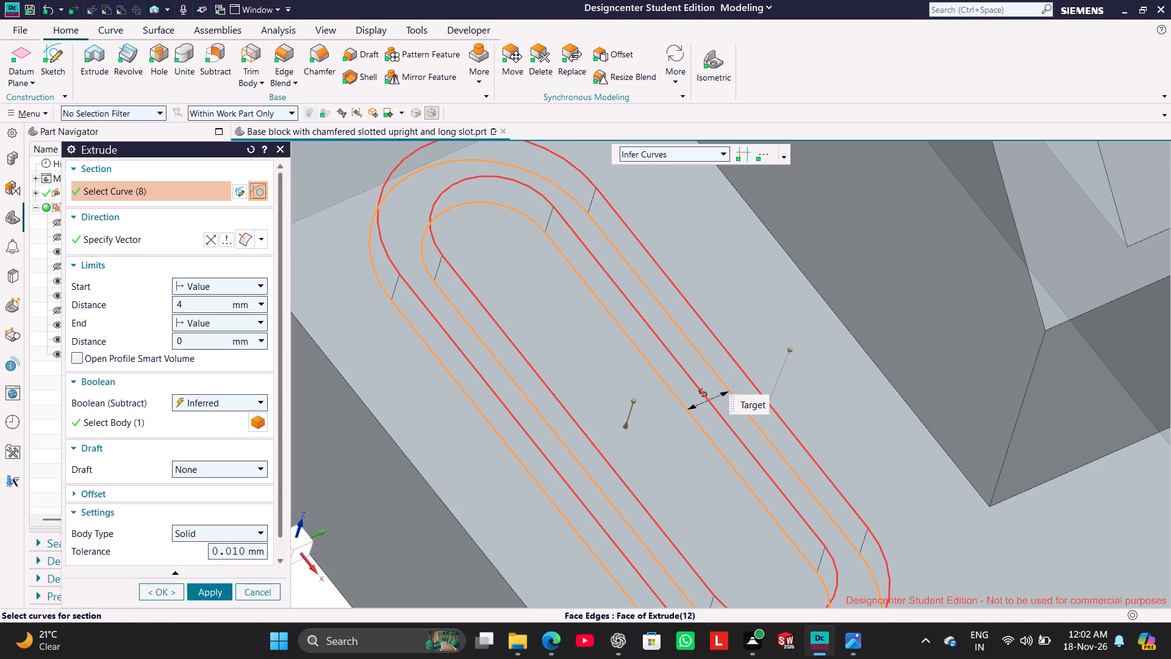
pyautogui.scroll(-5, 548, 472)
pyautogui.scroll(2, 582, 494)
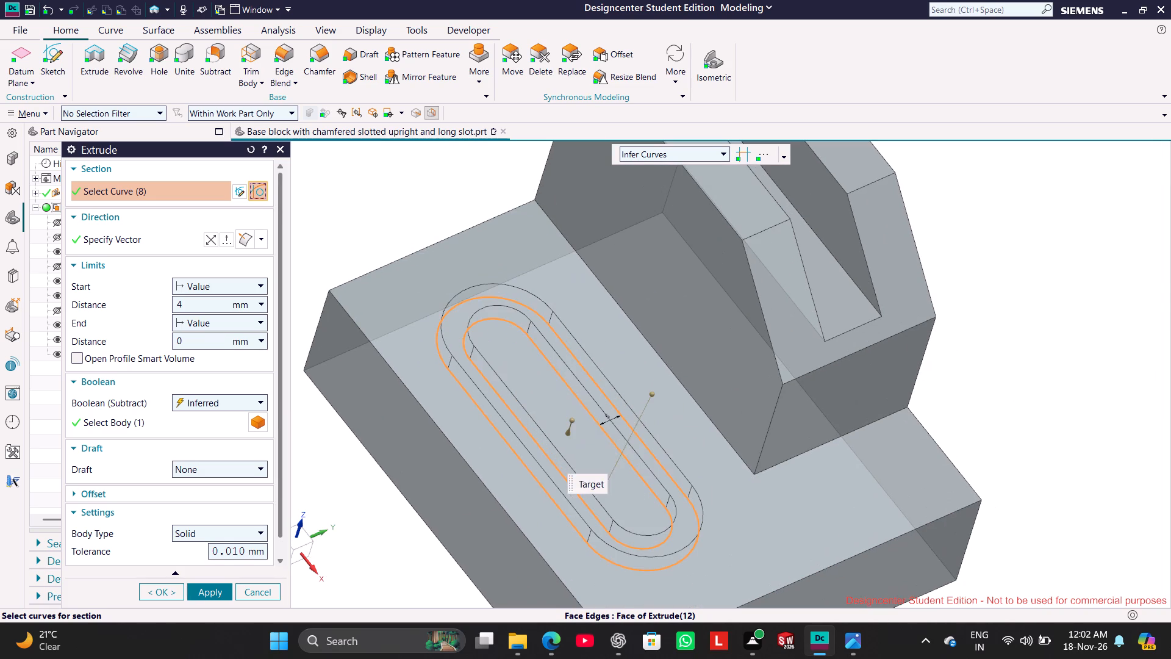
pyautogui.click(629, 549)
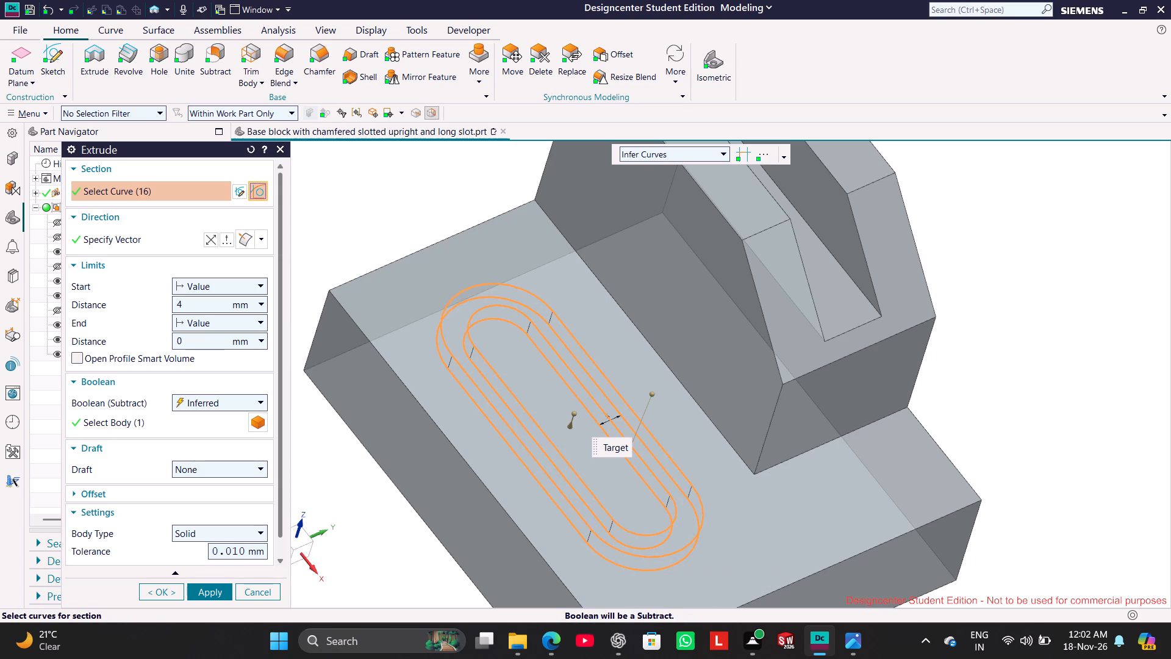
pyautogui.click(210, 236)
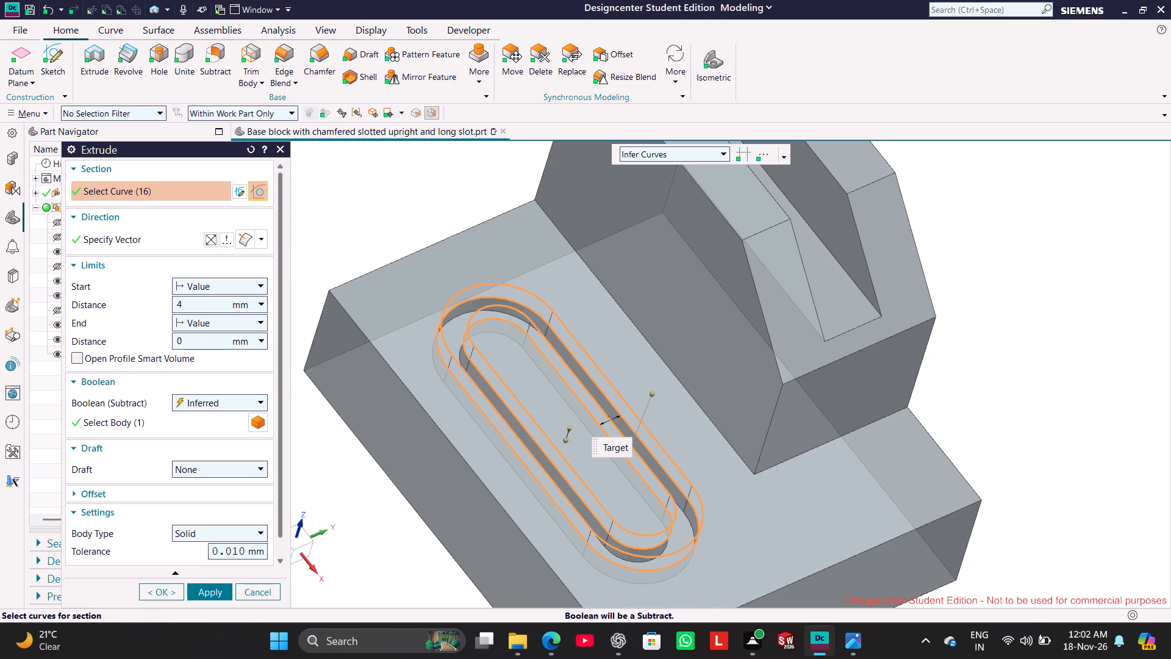
pyautogui.middleClick(401, 538)
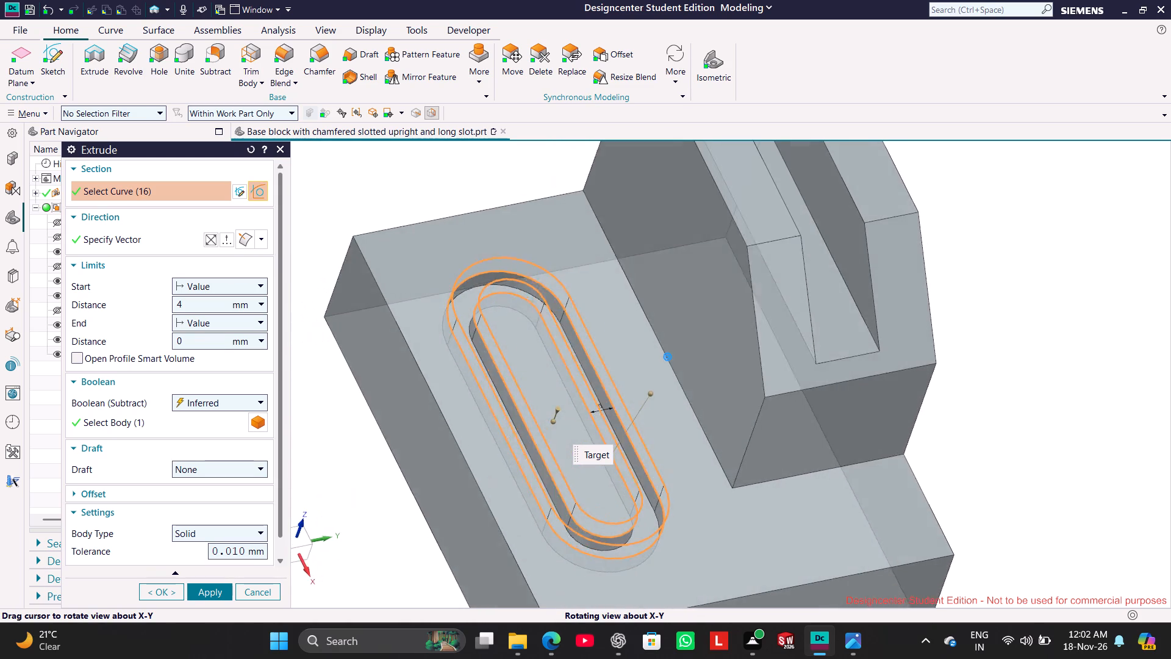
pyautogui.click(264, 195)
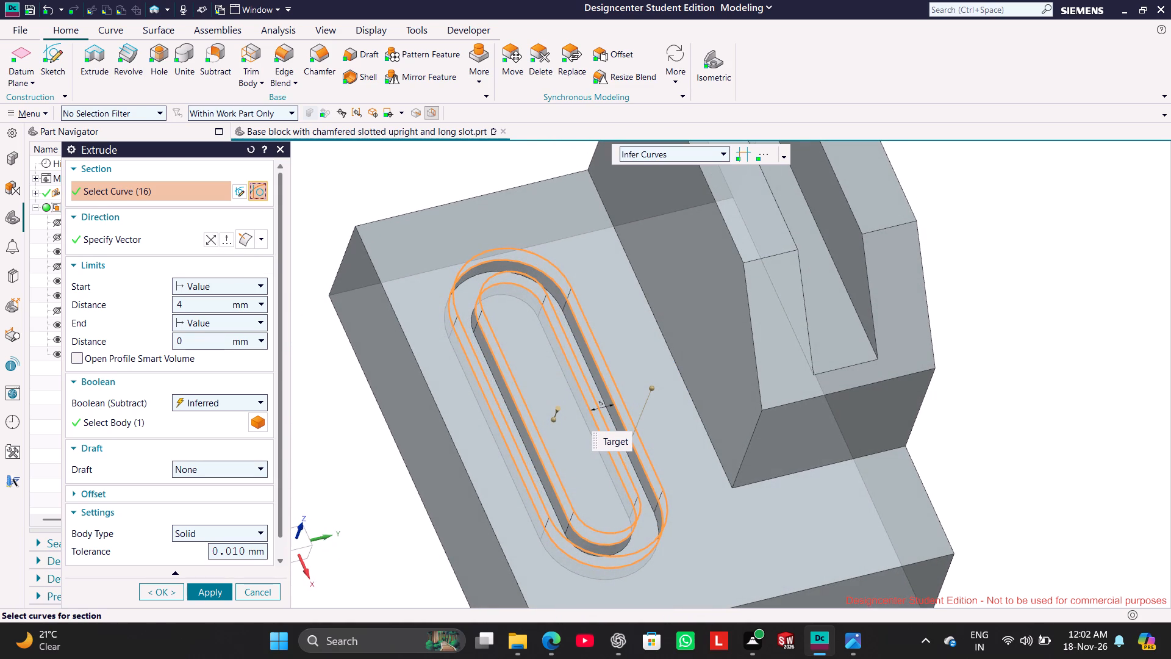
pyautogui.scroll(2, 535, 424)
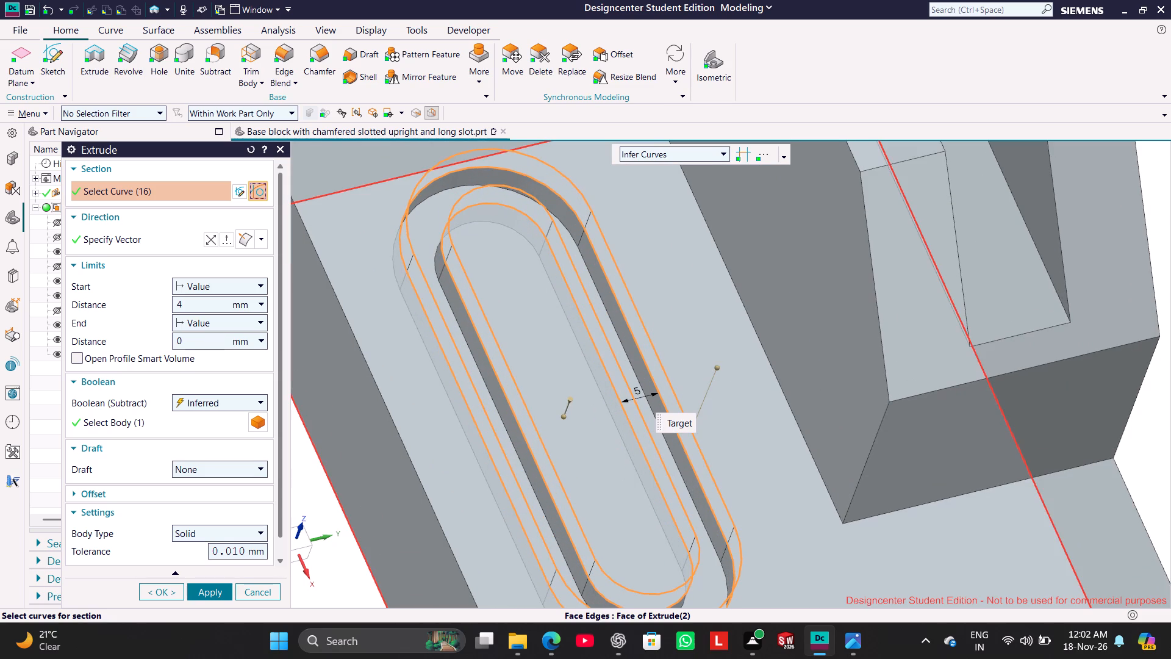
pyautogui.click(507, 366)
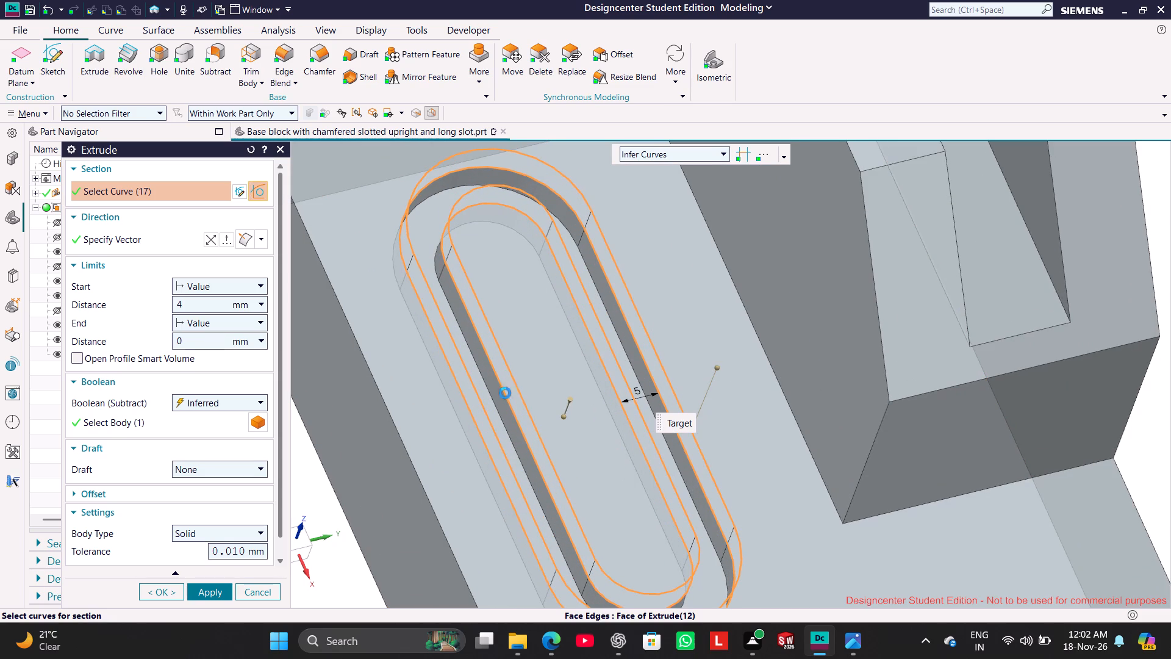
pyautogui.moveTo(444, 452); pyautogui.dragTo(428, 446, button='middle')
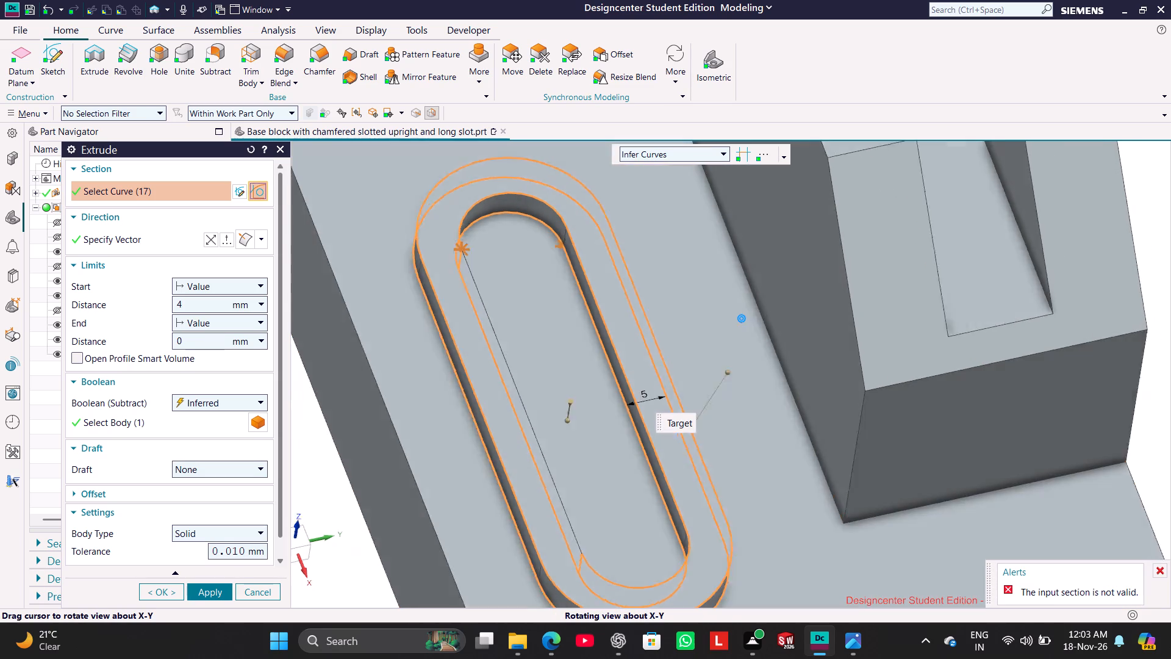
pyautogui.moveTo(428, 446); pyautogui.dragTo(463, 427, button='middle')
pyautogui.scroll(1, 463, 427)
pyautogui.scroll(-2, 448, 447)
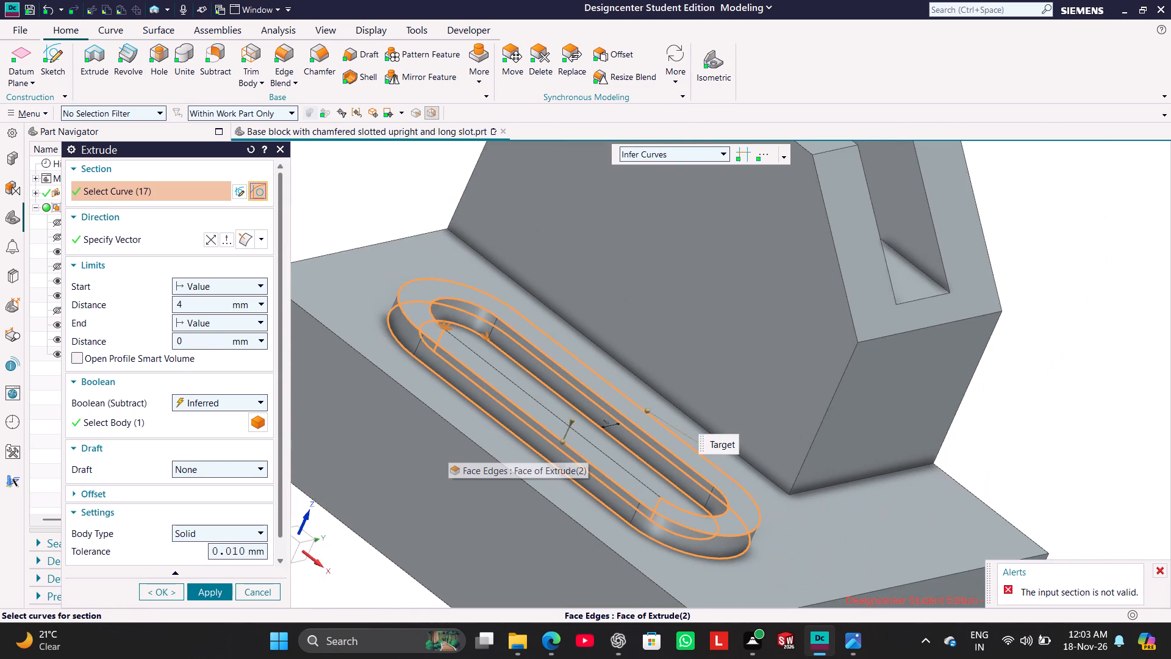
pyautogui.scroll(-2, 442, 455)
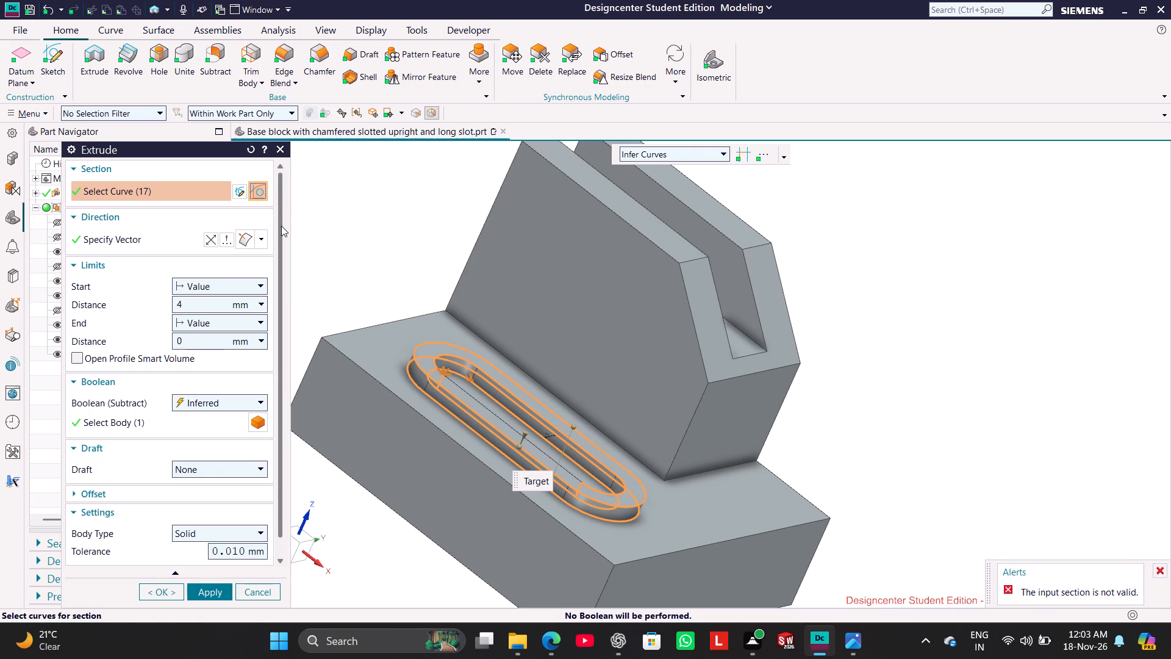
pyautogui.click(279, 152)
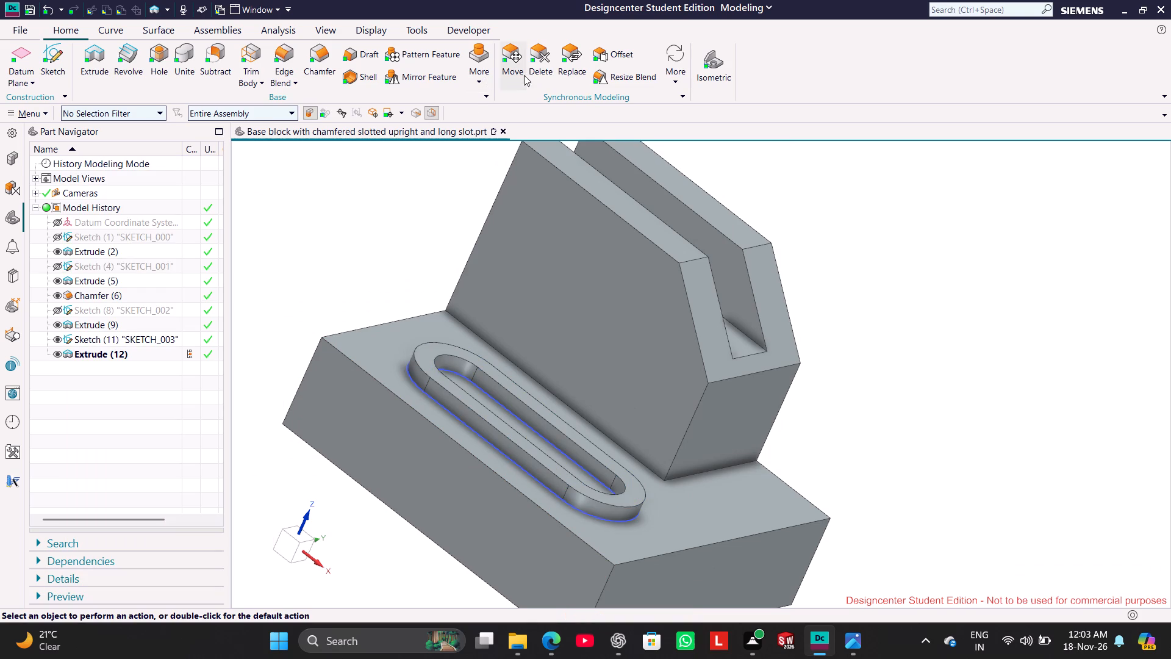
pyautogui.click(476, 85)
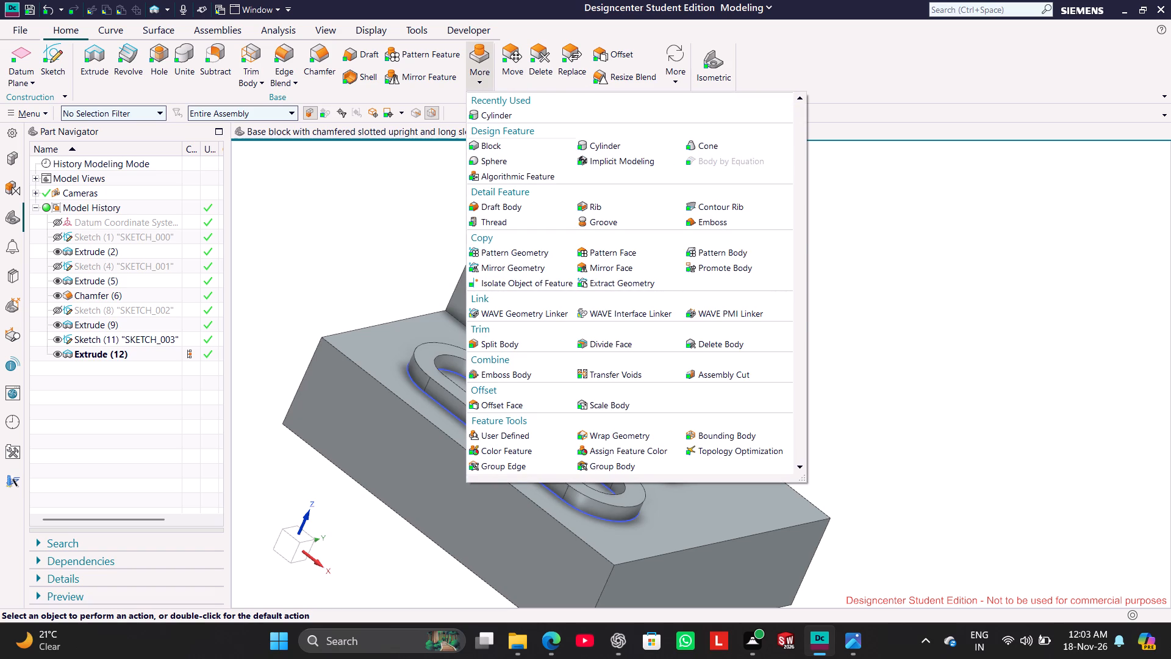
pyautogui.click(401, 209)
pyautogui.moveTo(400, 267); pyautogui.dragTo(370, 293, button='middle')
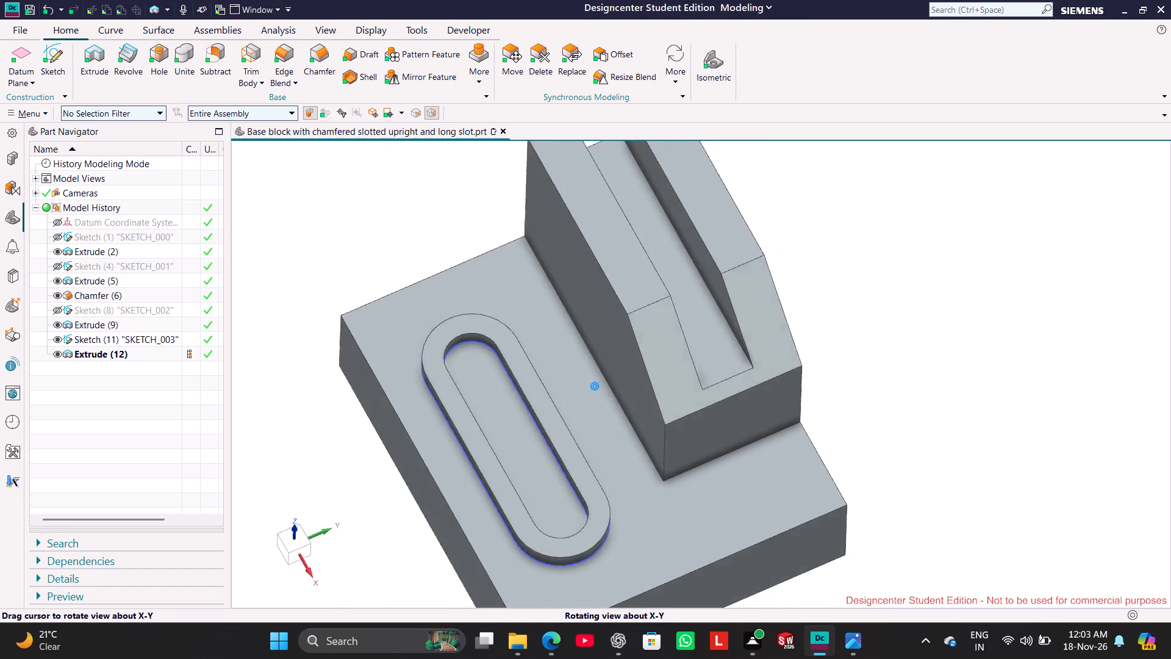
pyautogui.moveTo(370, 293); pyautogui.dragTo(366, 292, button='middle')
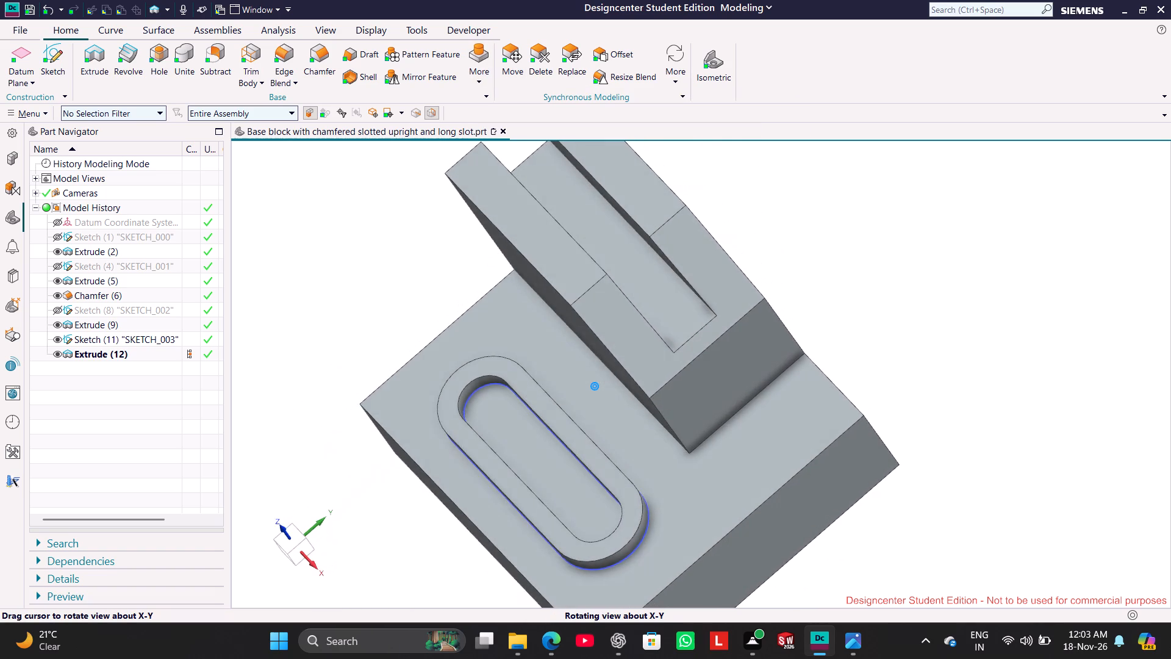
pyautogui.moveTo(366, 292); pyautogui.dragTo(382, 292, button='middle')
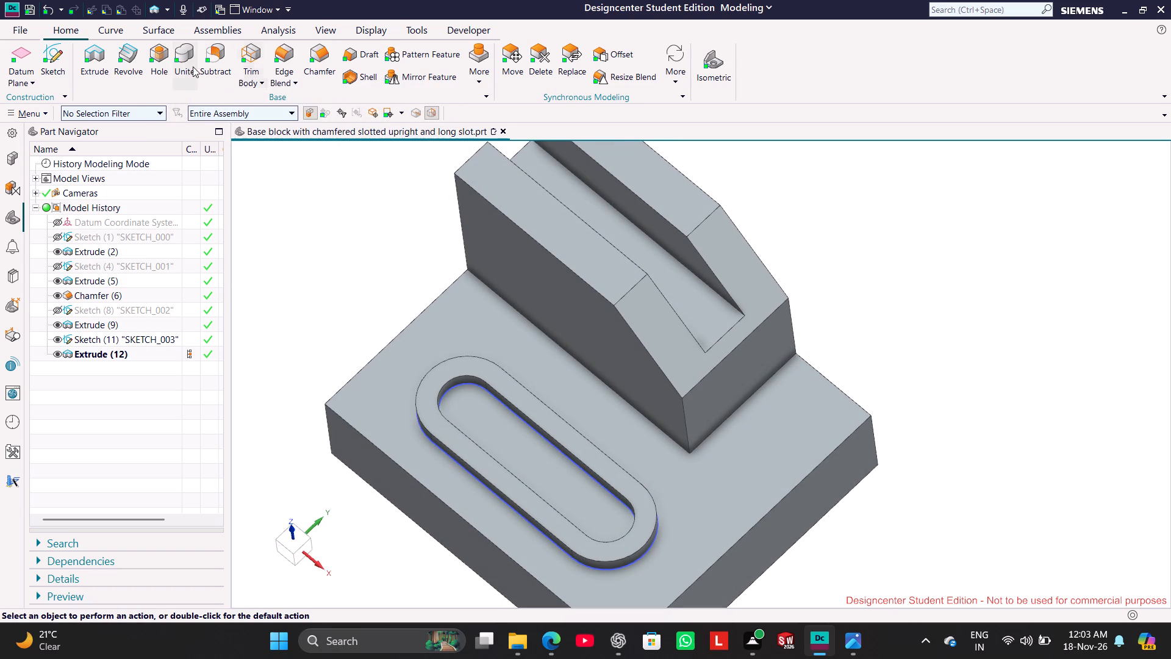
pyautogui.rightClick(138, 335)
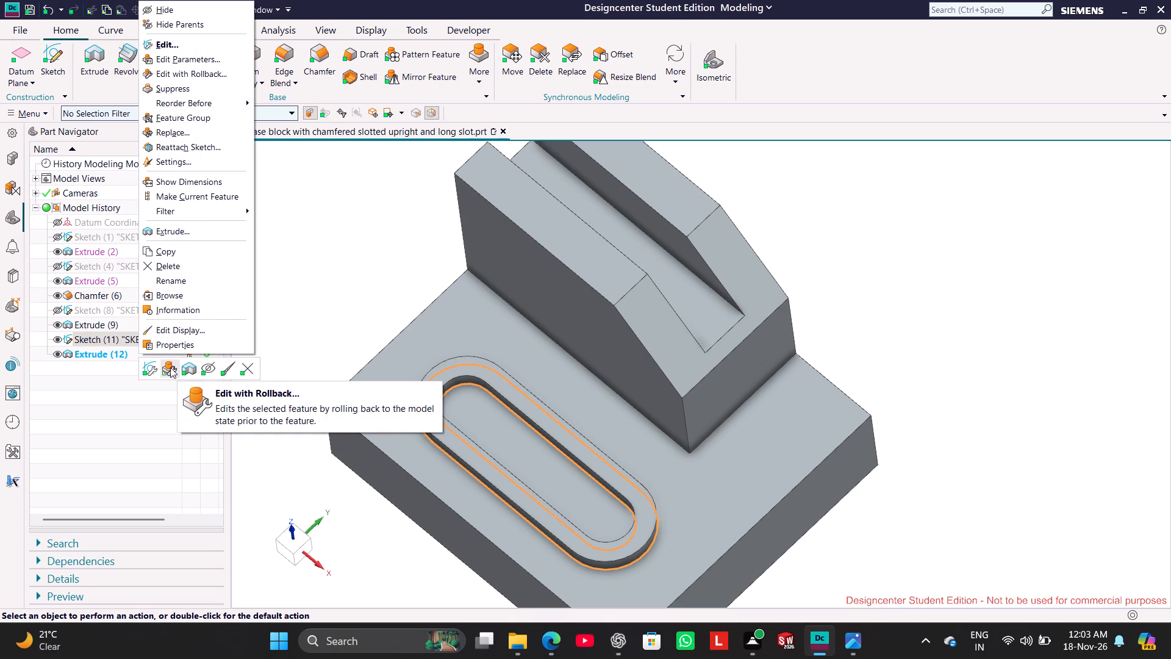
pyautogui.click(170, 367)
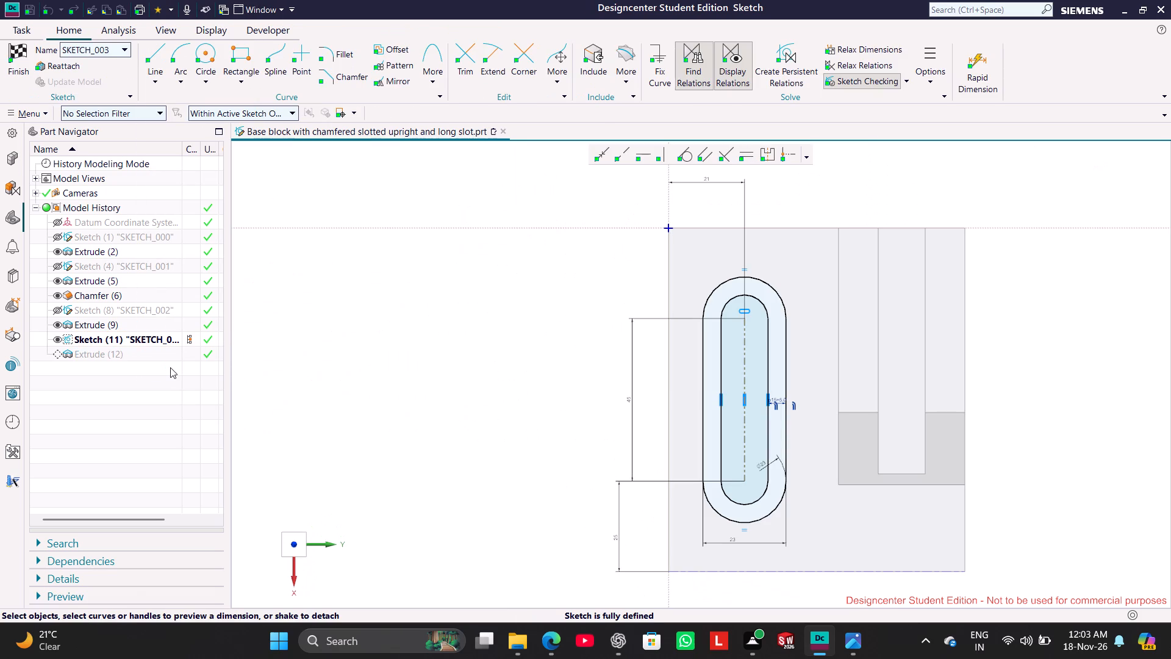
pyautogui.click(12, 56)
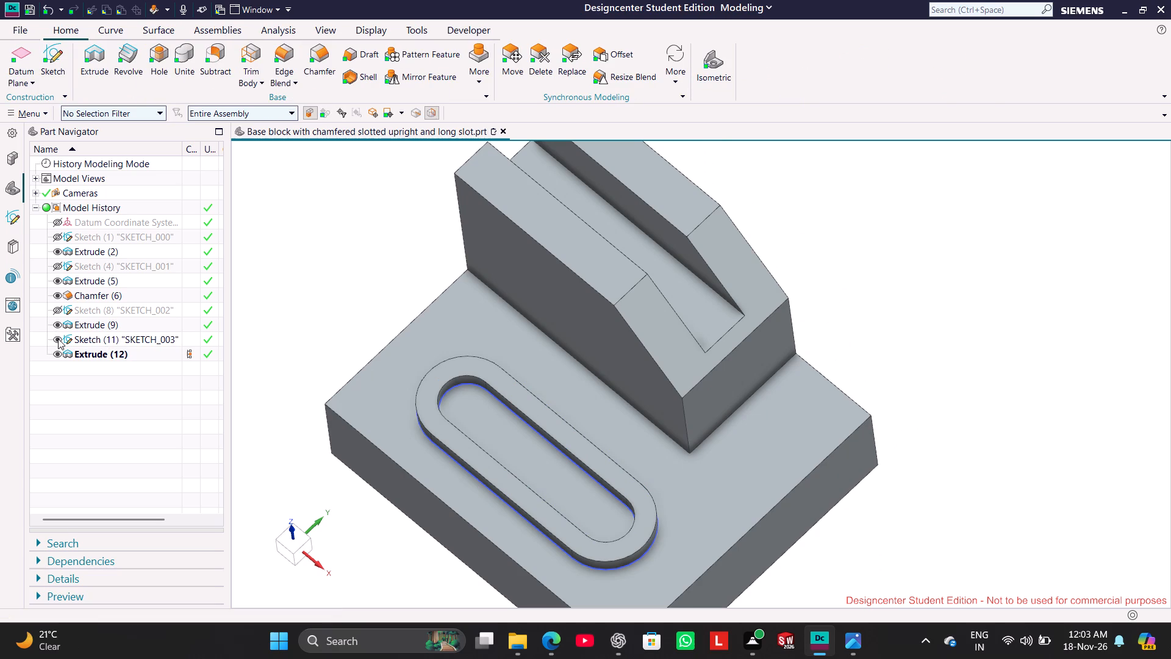
# Hide the two-outline slot sketch in the model history.
pyautogui.click(58, 339)
# Start an extrude of the slot sketch and convert the outer outline's two arcs and two lines to reference curves in its section sketch.
pyautogui.rightClick(98, 343)
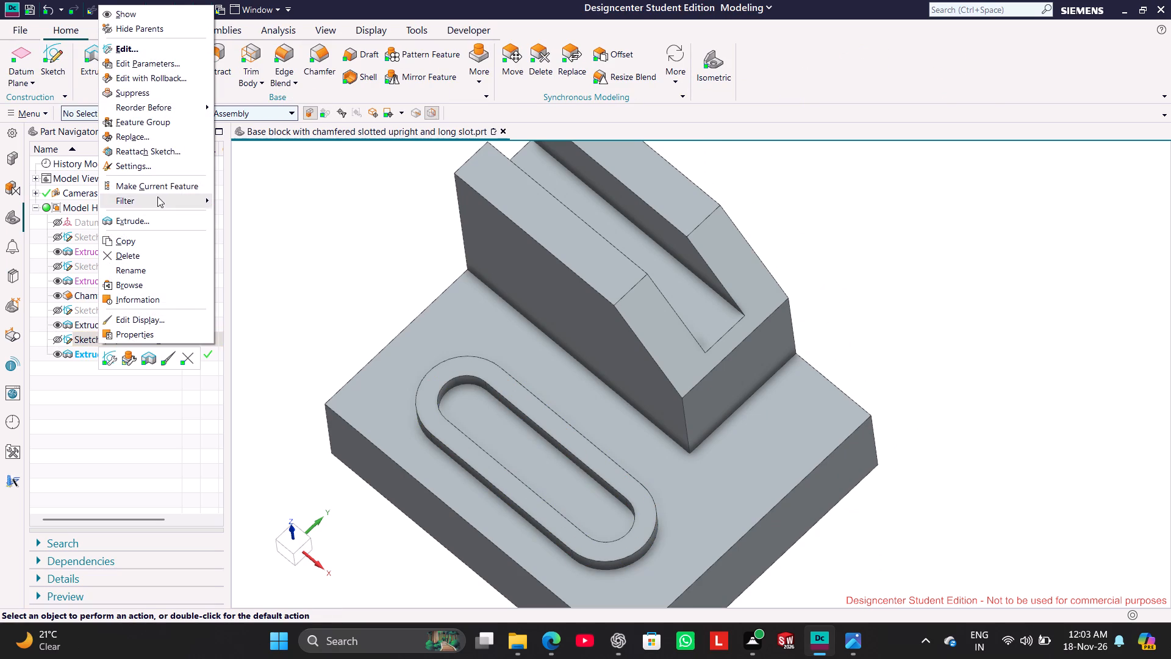
pyautogui.click(151, 361)
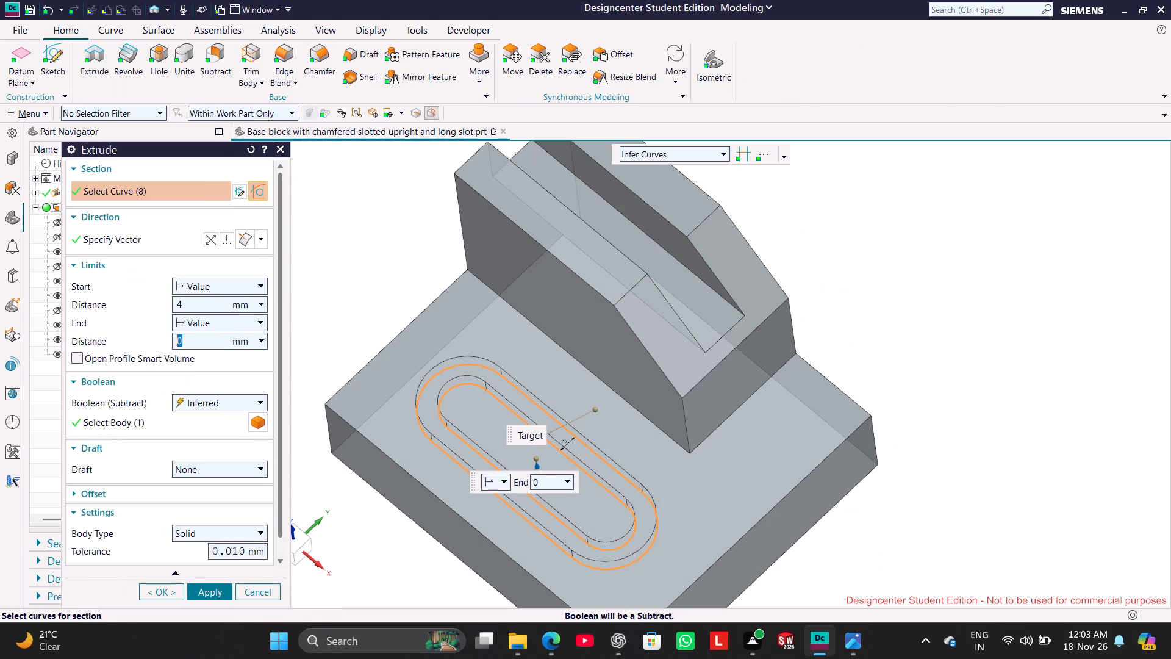
pyautogui.click(237, 189)
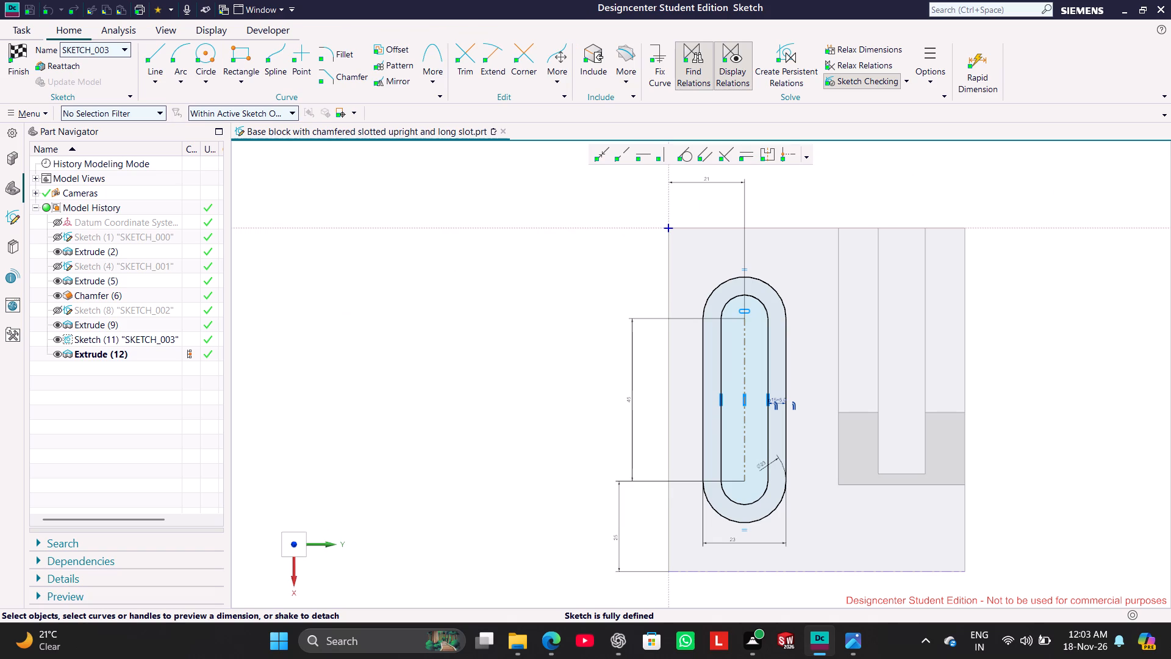
pyautogui.click(708, 365)
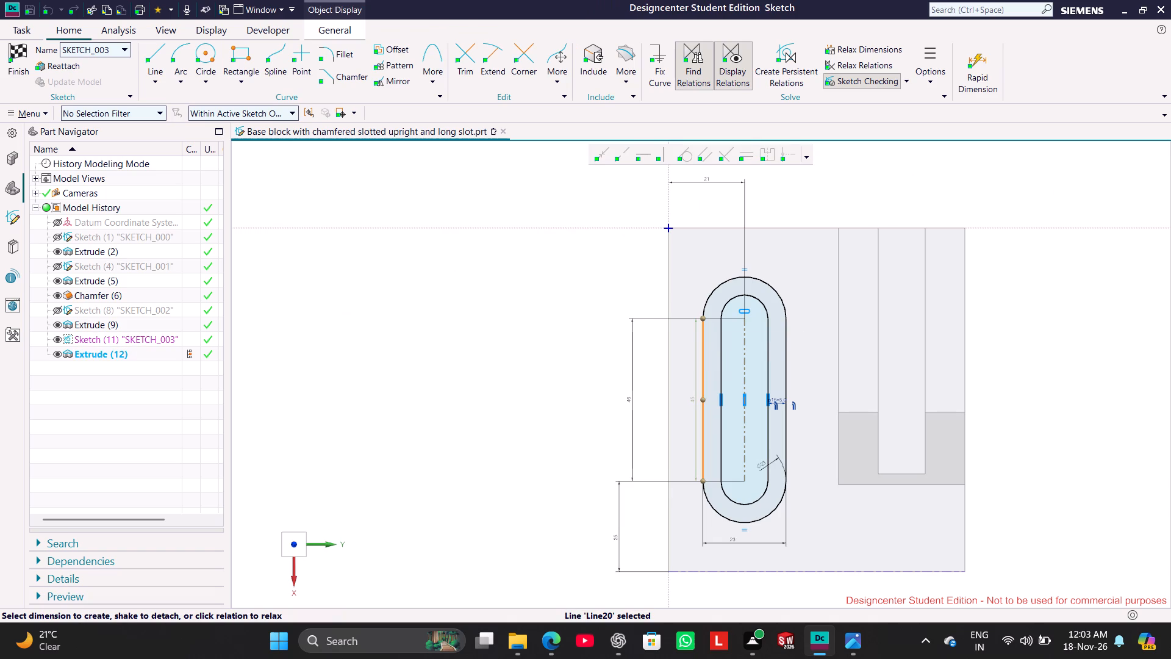
pyautogui.click(542, 370)
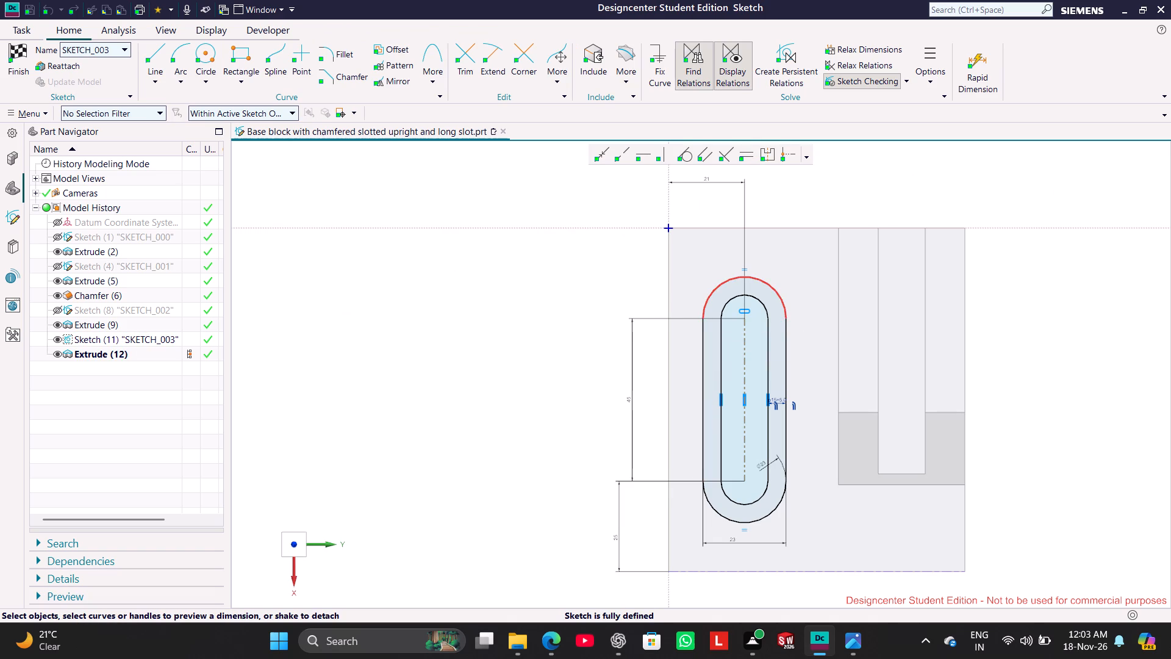
pyautogui.click(723, 283)
pyautogui.click(745, 267)
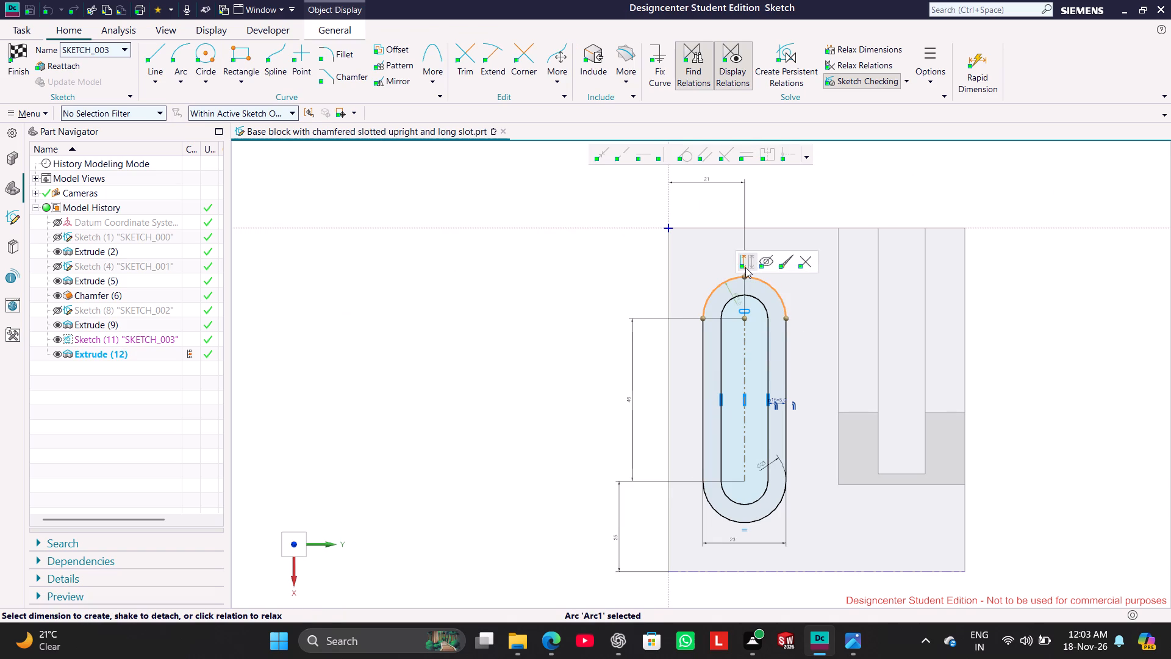
pyautogui.click(706, 344)
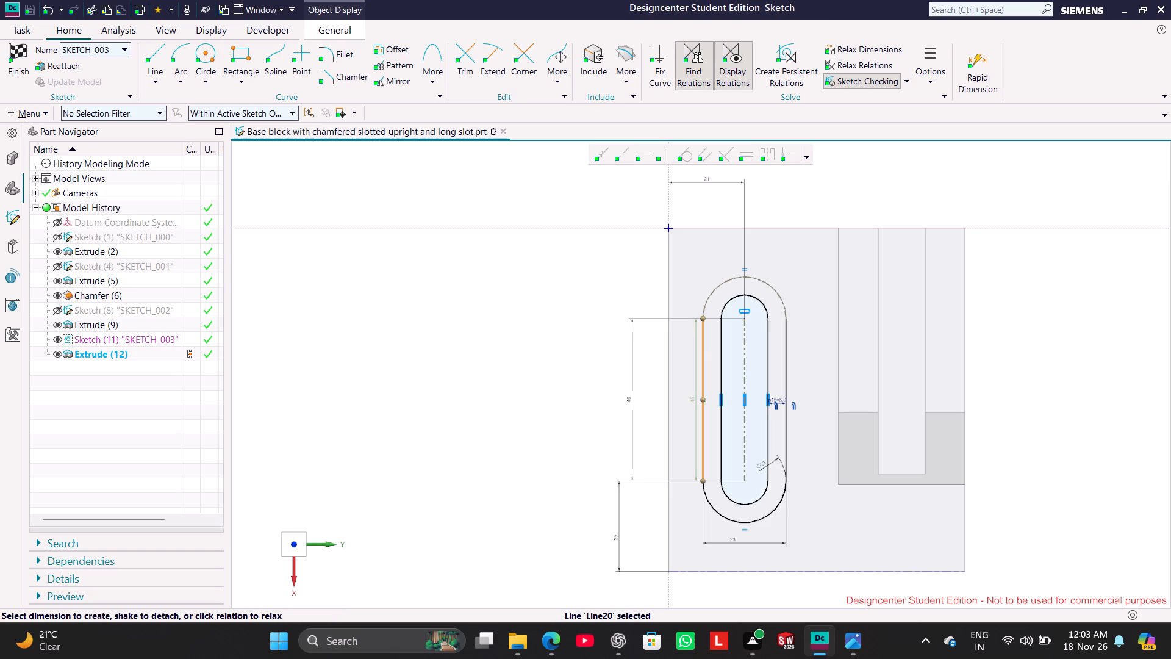
pyautogui.click(588, 346)
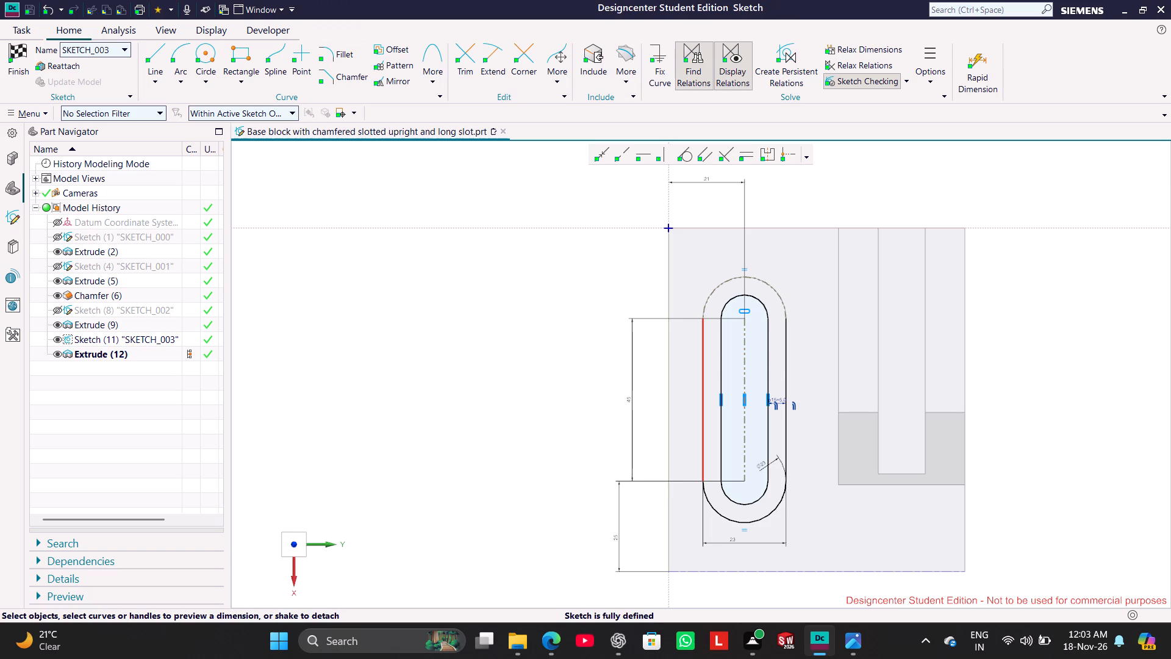
pyautogui.rightClick(703, 353)
pyautogui.click(711, 344)
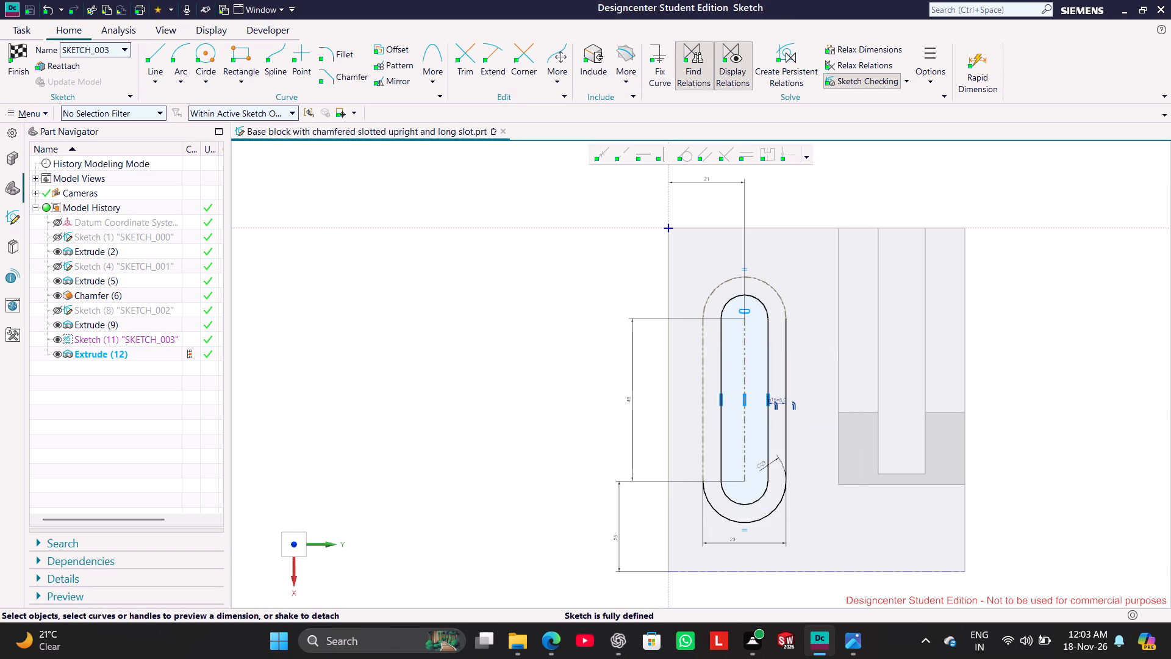
pyautogui.click(782, 503)
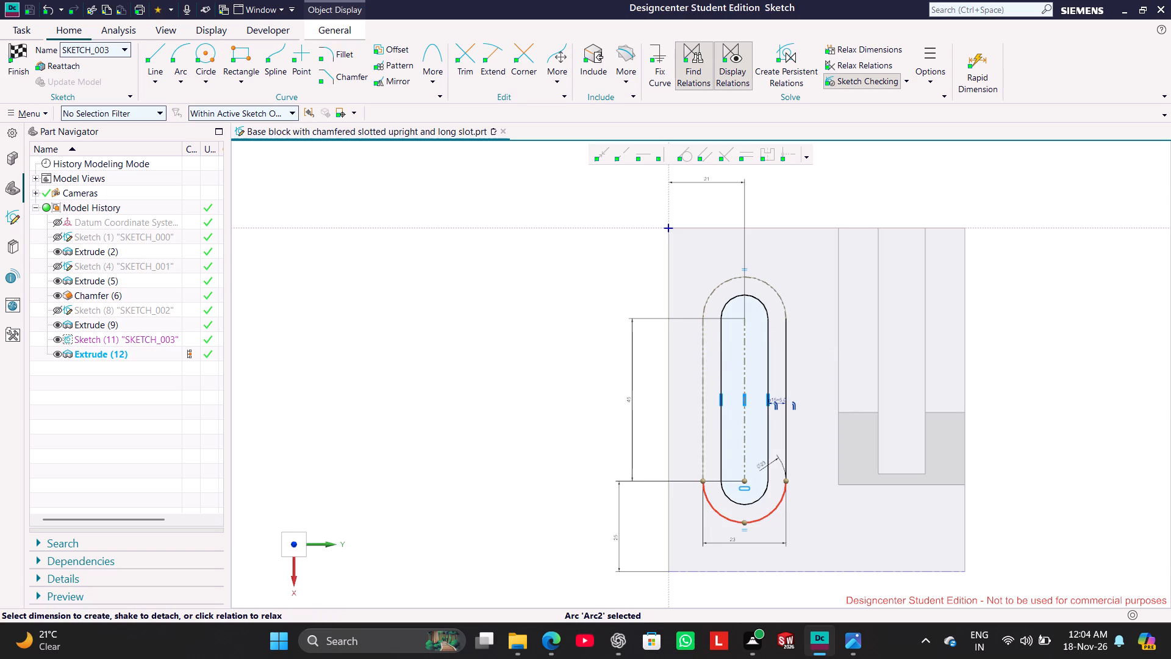
pyautogui.rightClick(763, 514)
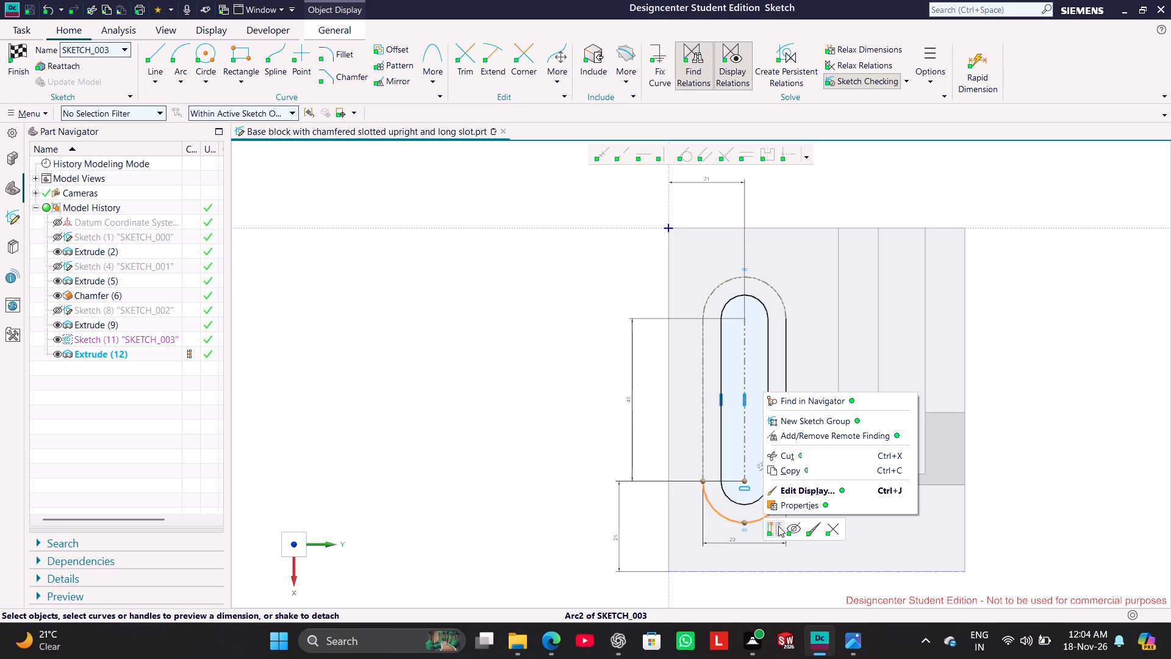
pyautogui.click(778, 527)
pyautogui.rightClick(785, 441)
pyautogui.click(795, 431)
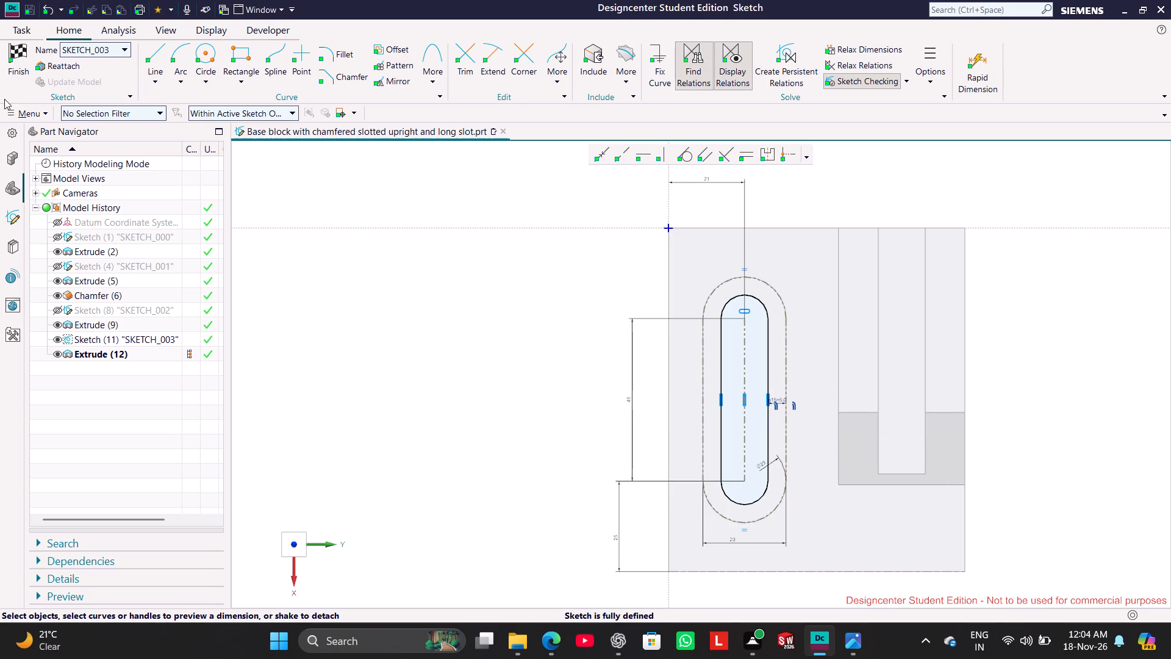
pyautogui.click(9, 53)
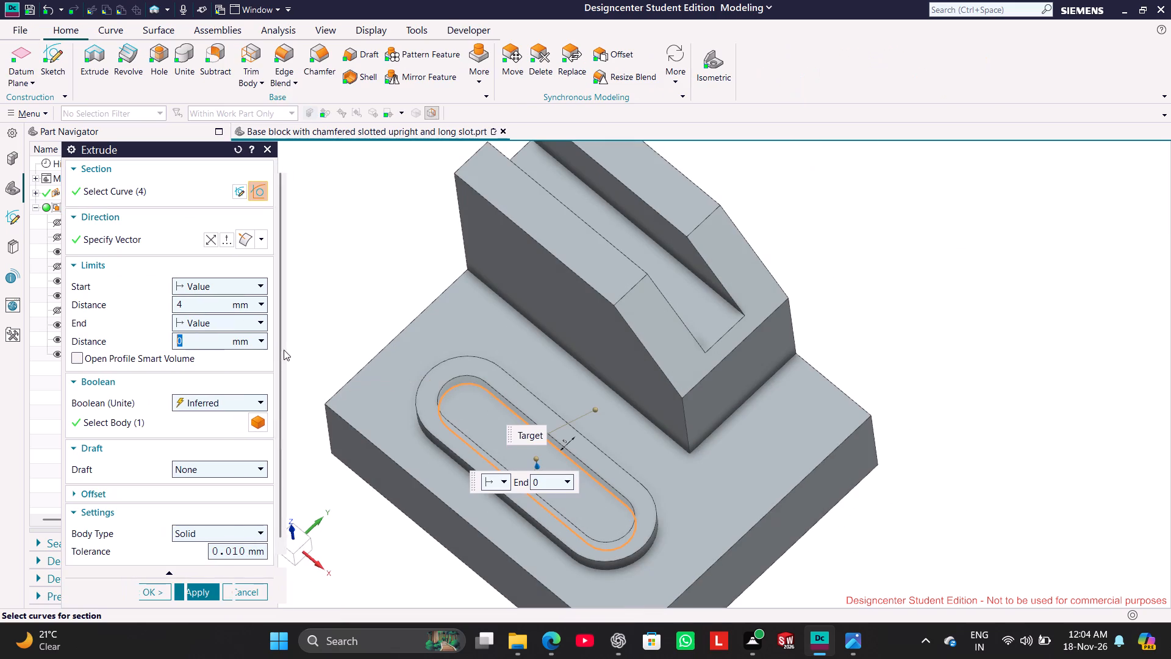
# Extrude the inner slot outline in the reversed direction, down through the base, with start distance 30 mm, end distance 0 mm and inferred Boolean.
pyautogui.click(213, 239)
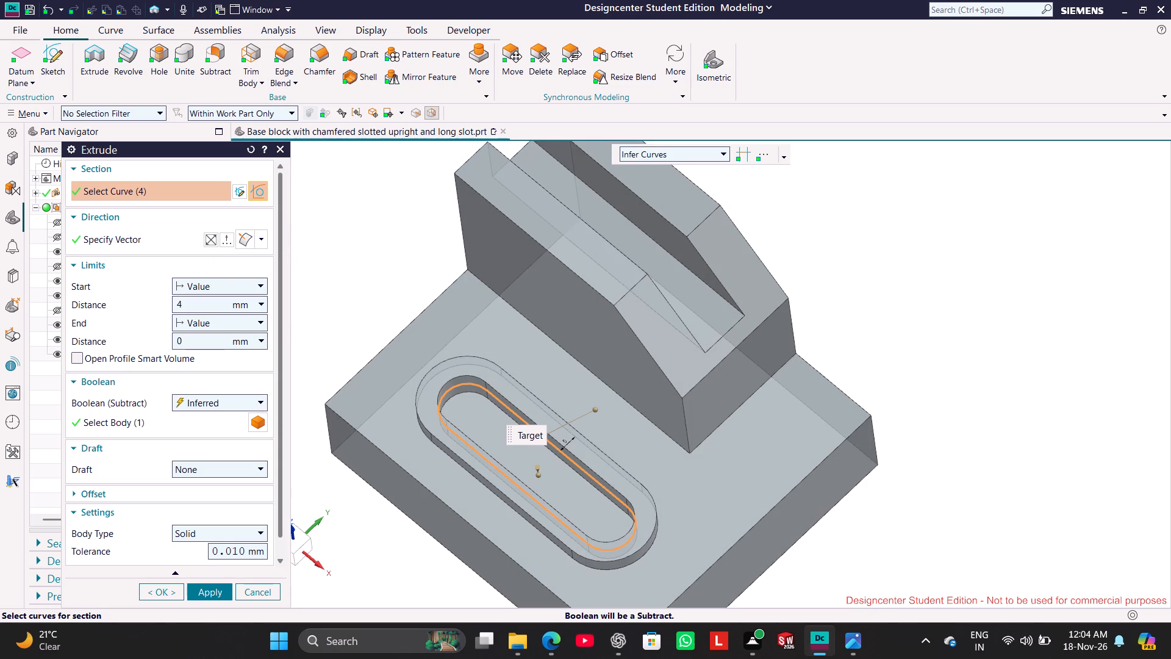
pyautogui.doubleClick(202, 305)
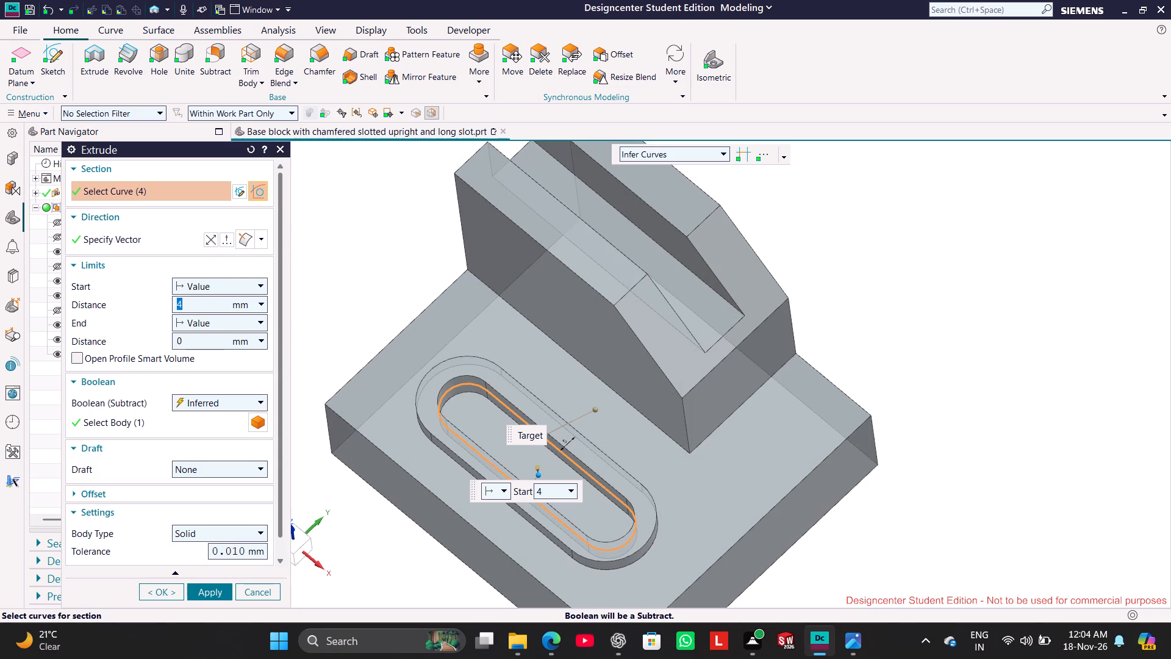
pyautogui.write('30')
pyautogui.press('Return')
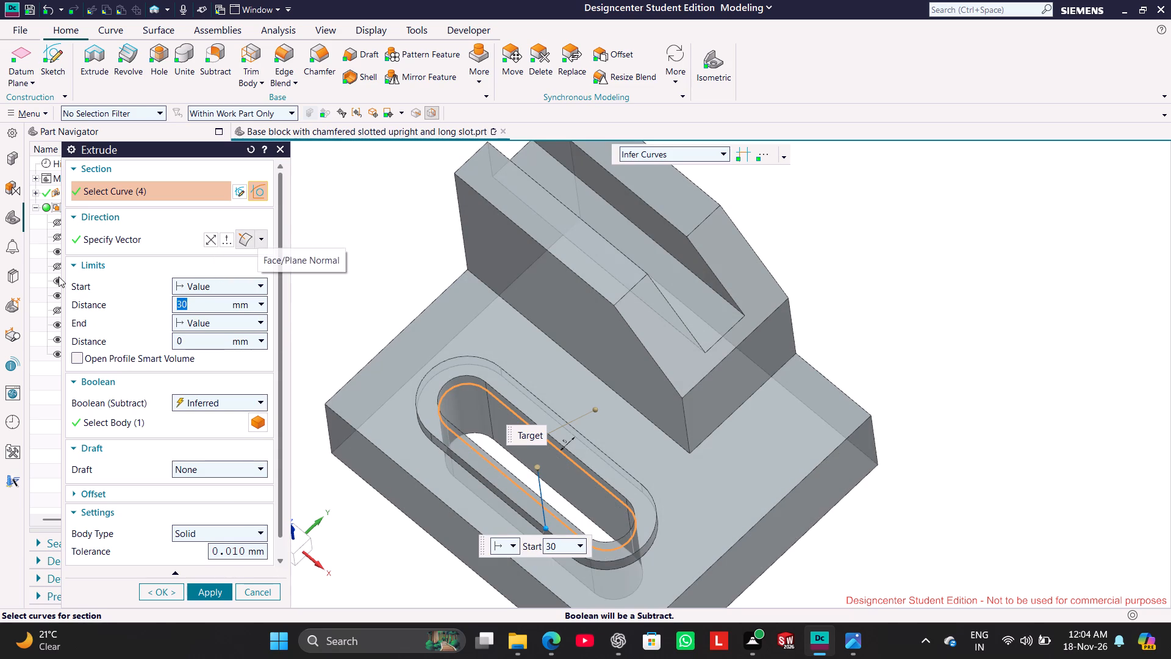
pyautogui.click(225, 589)
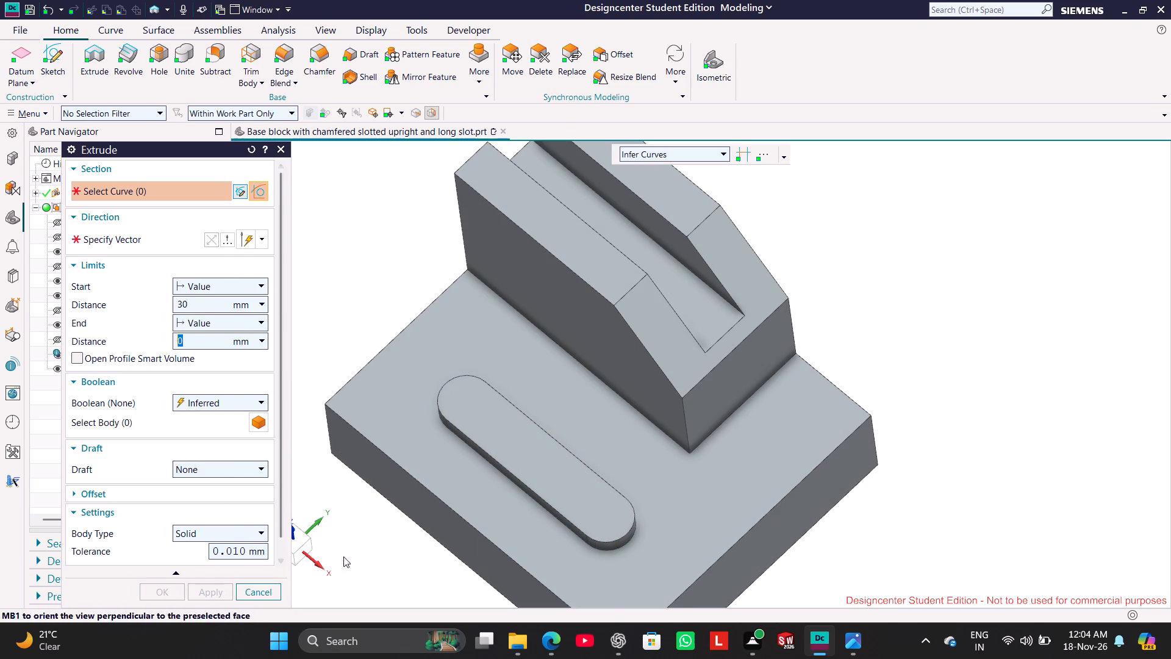
pyautogui.scroll(2, 424, 538)
pyautogui.scroll(-2, 454, 525)
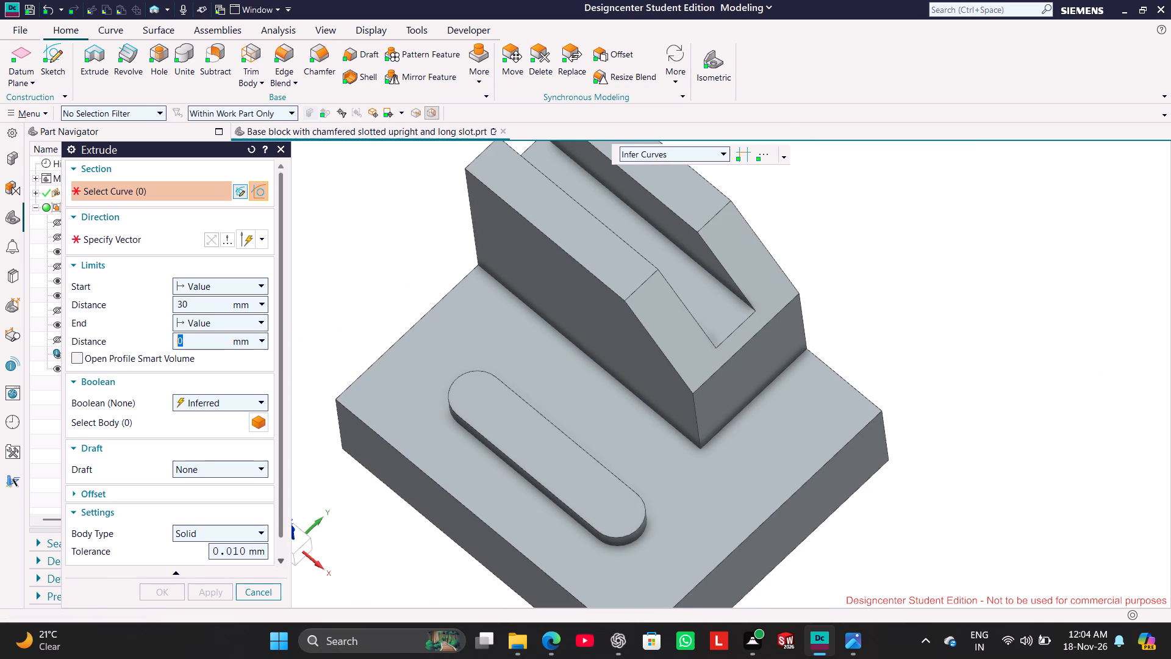
pyautogui.moveTo(391, 544); pyautogui.dragTo(396, 530, button='middle')
pyautogui.click(271, 596)
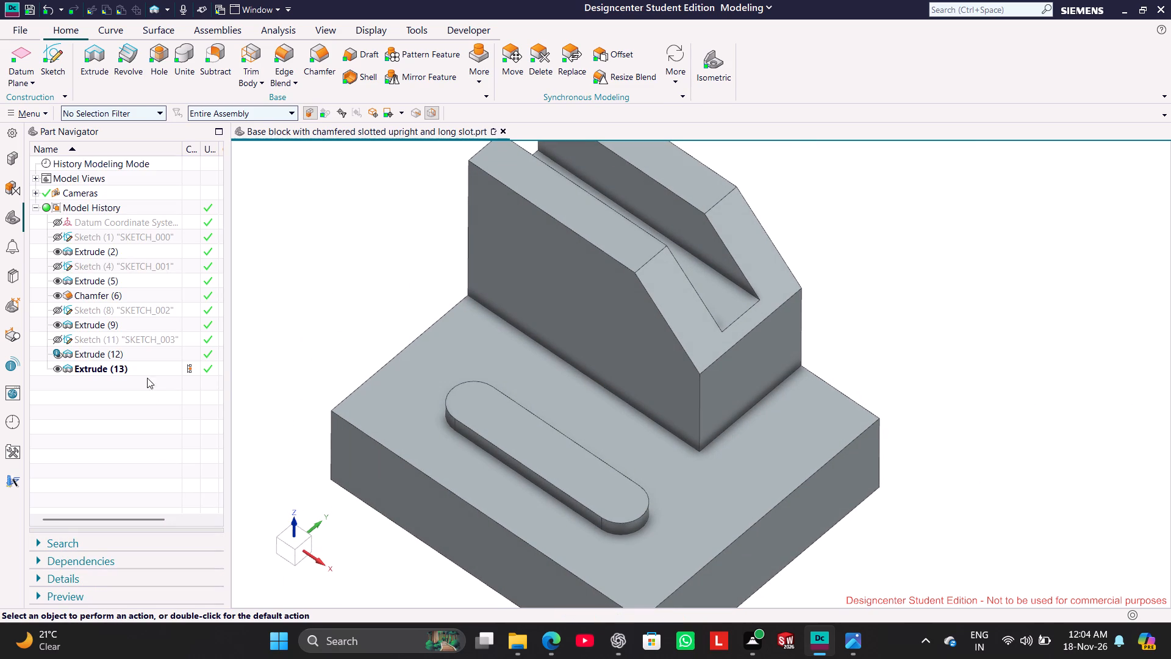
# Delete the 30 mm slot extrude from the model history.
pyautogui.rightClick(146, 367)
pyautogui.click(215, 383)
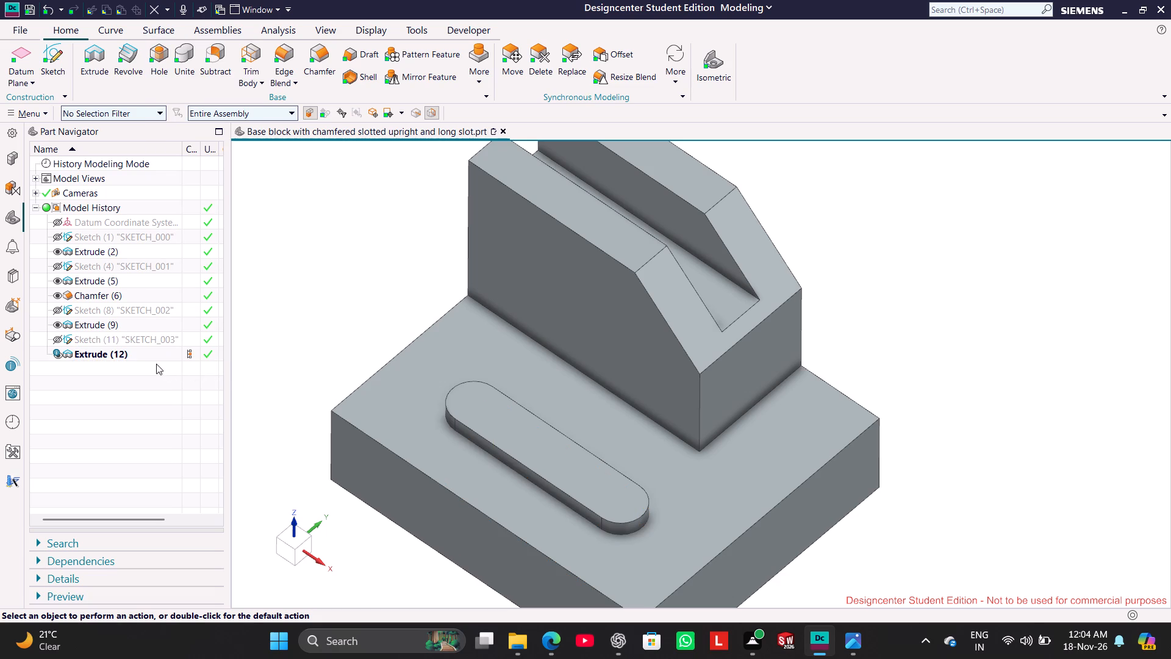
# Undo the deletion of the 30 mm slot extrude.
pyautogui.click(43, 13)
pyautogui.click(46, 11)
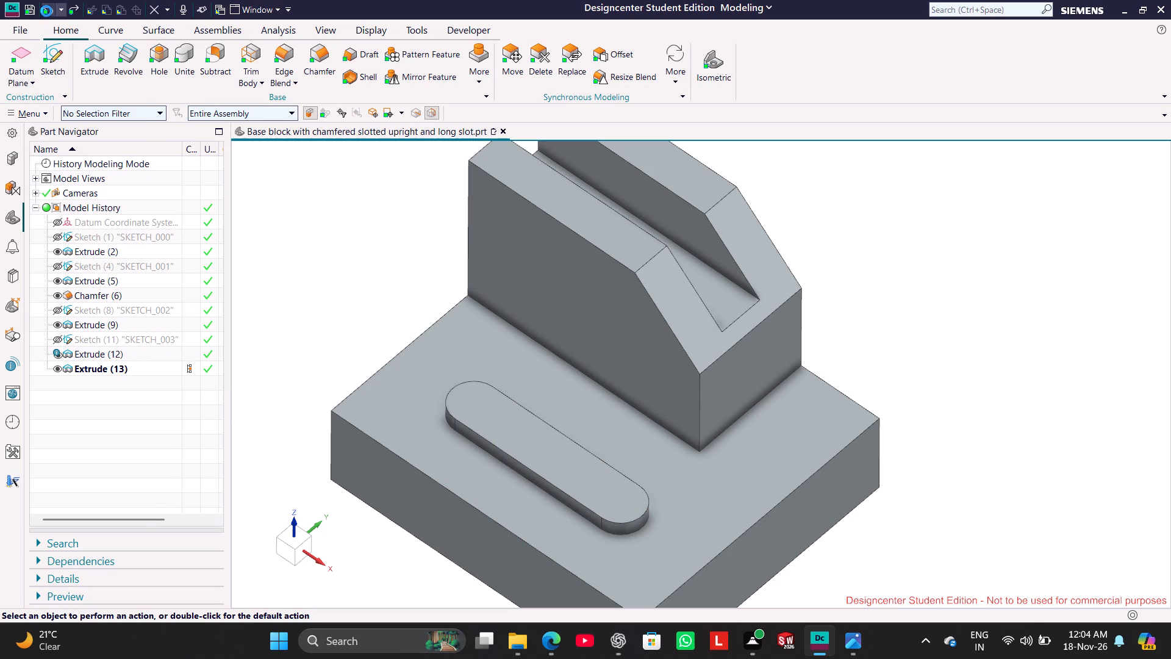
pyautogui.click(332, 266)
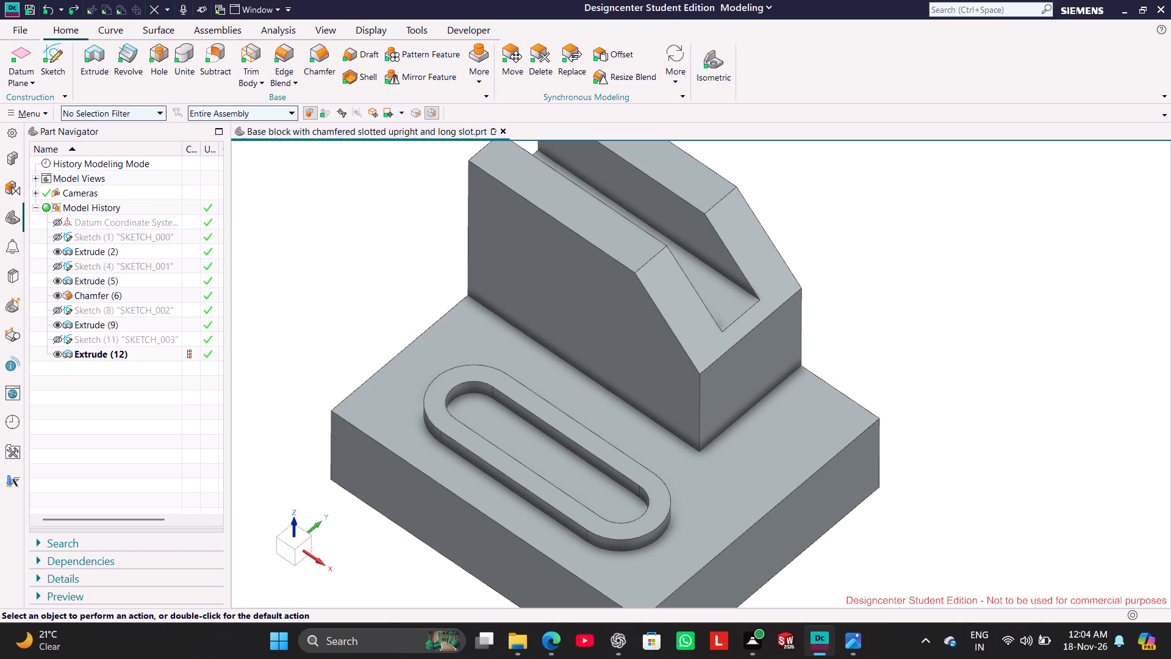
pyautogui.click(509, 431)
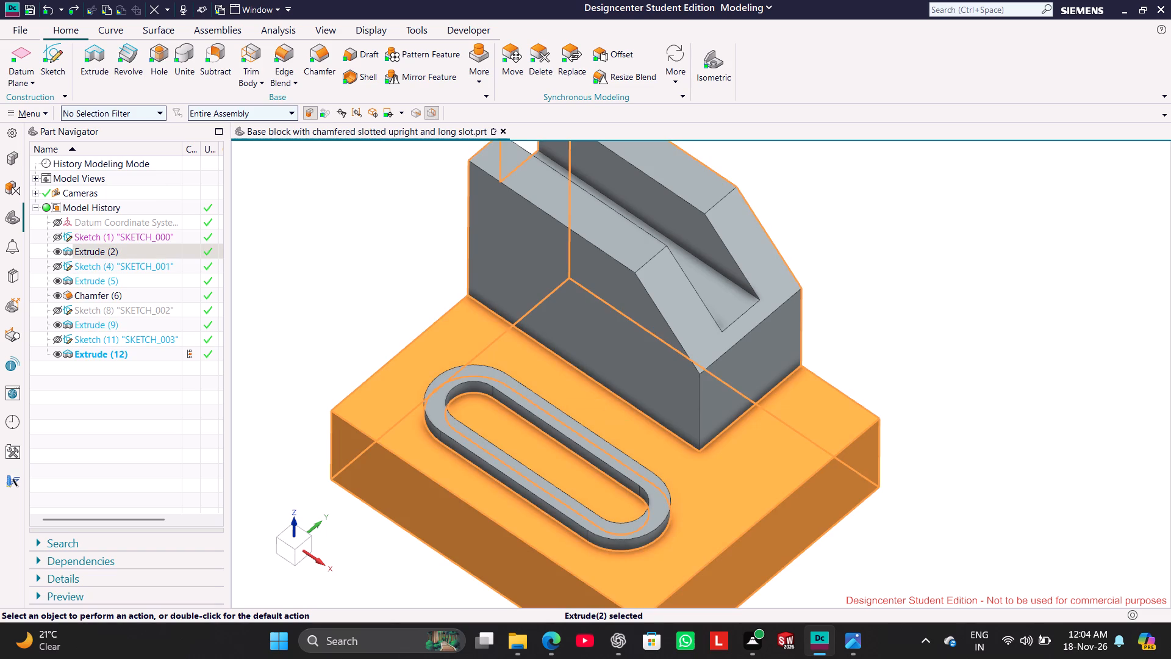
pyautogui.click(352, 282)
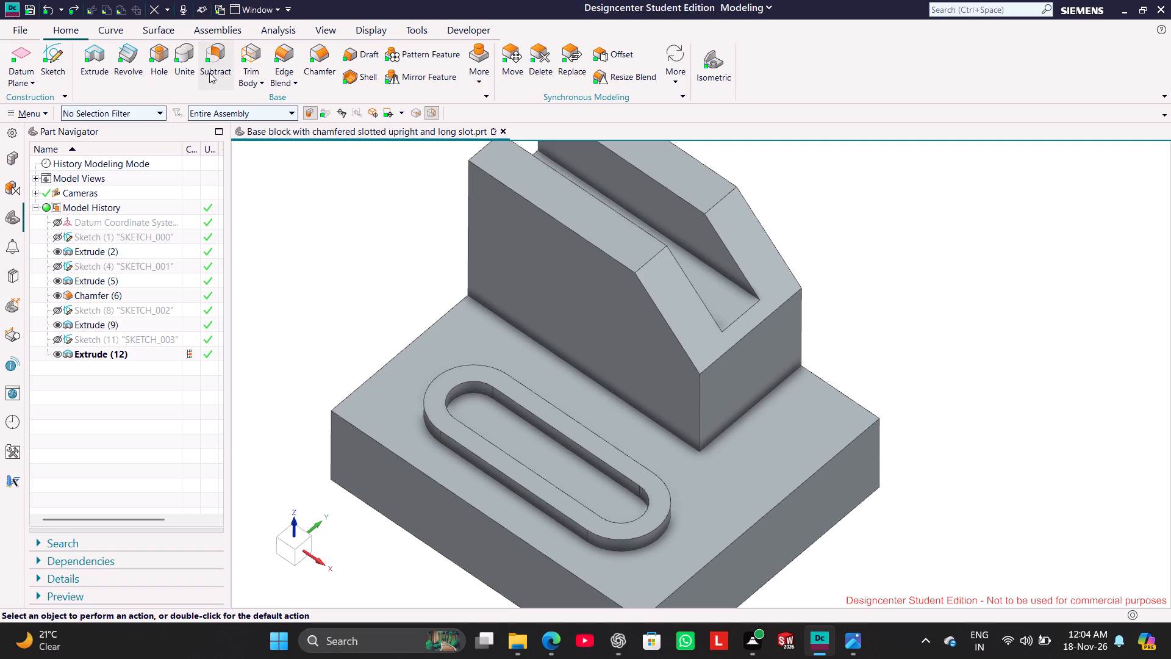
# Start an extrude of the slot sketch from the model history and reverse its direction down into the base.
pyautogui.rightClick(161, 342)
pyautogui.click(218, 359)
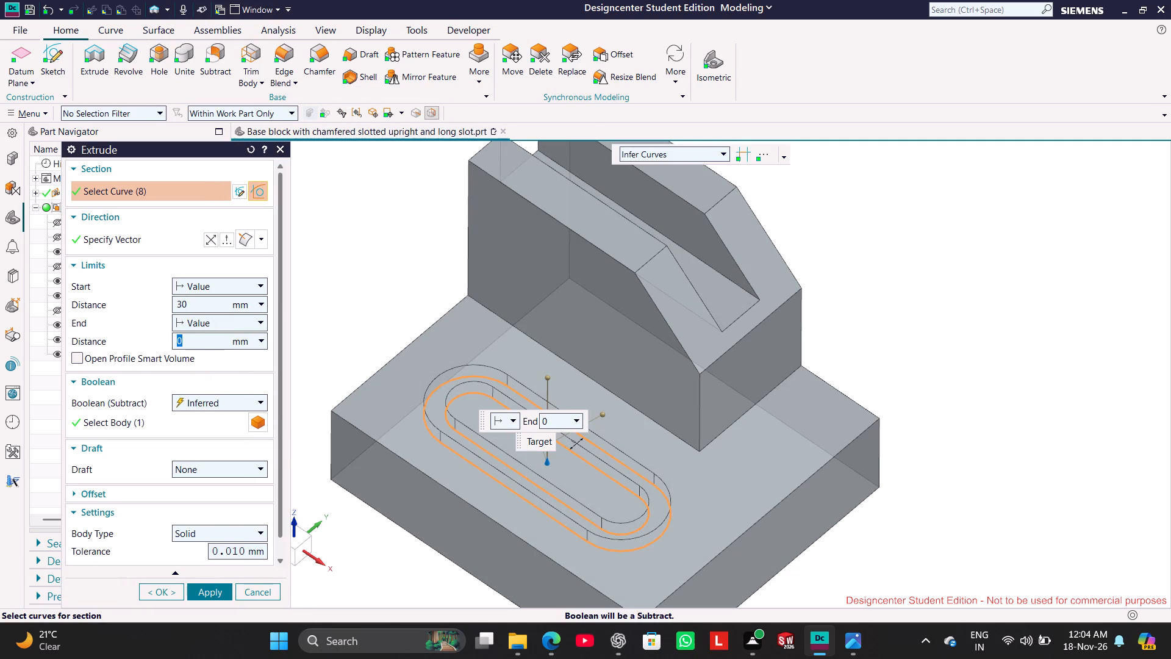
pyautogui.moveTo(278, 426); pyautogui.dragTo(293, 387)
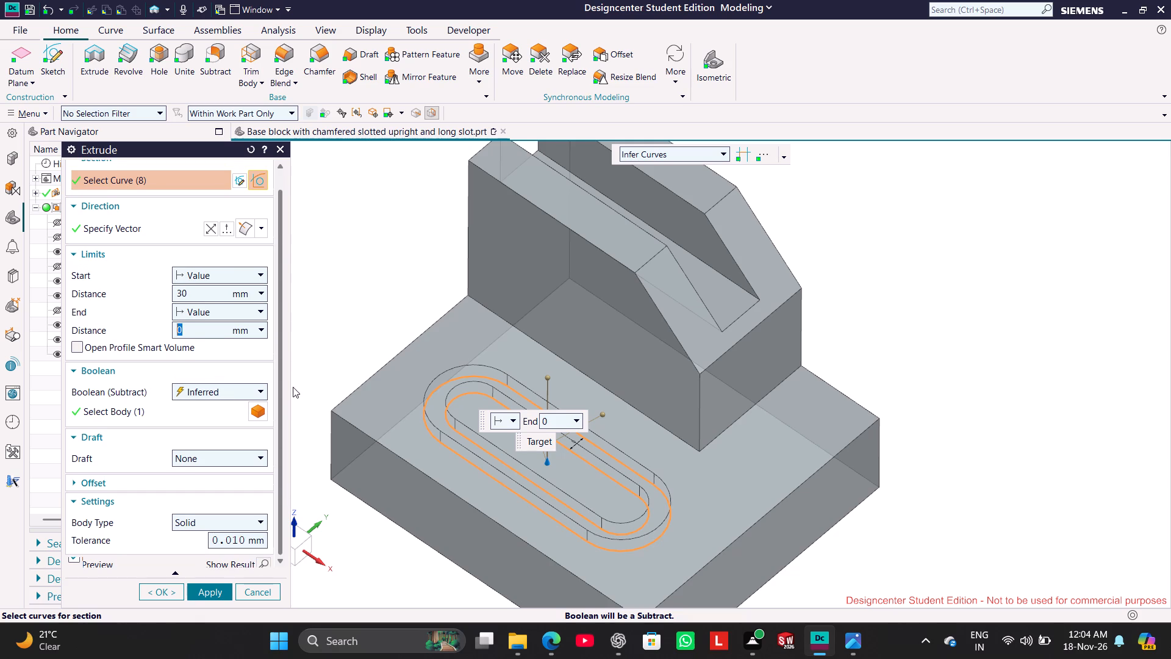
pyautogui.moveTo(293, 387); pyautogui.dragTo(293, 369)
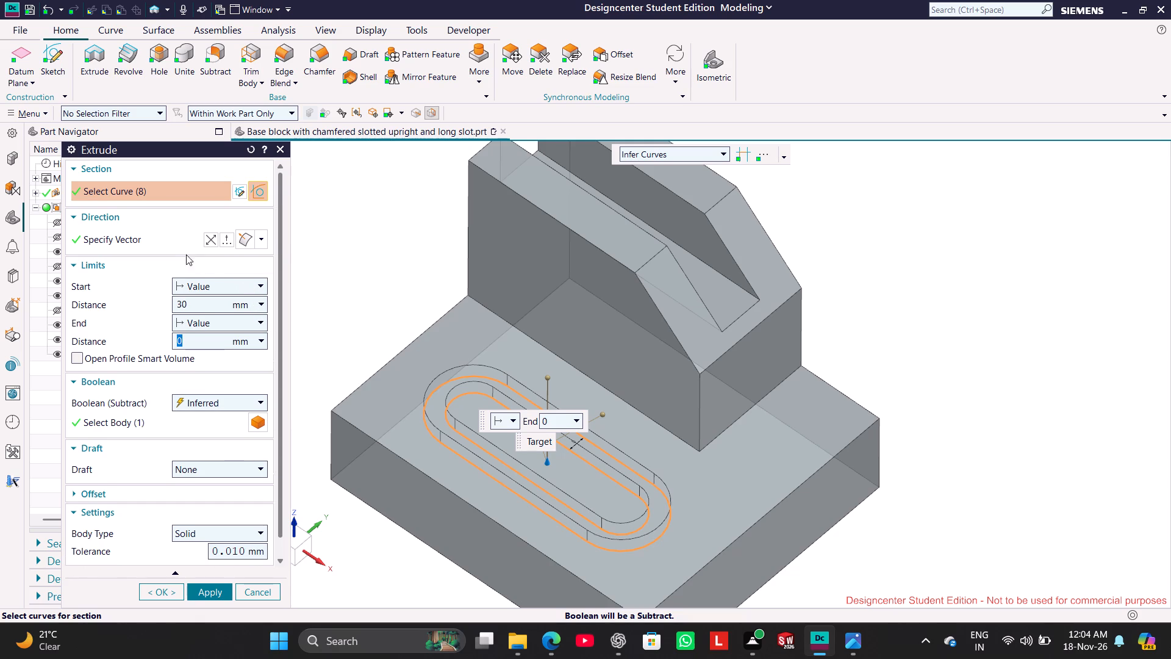
pyautogui.click(209, 242)
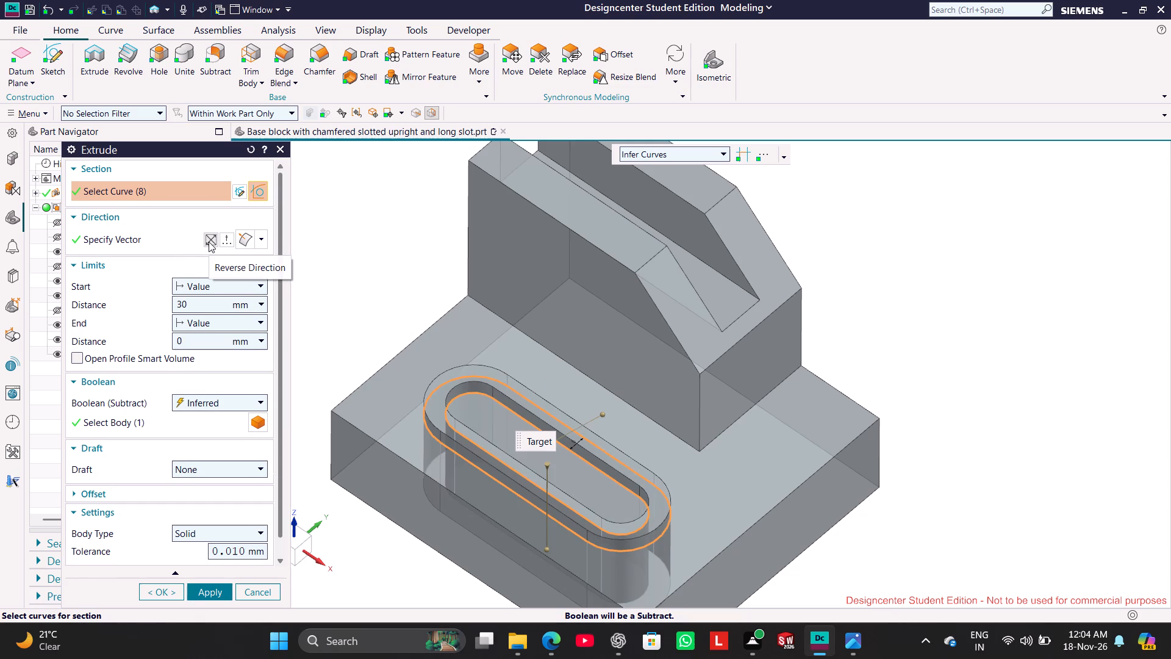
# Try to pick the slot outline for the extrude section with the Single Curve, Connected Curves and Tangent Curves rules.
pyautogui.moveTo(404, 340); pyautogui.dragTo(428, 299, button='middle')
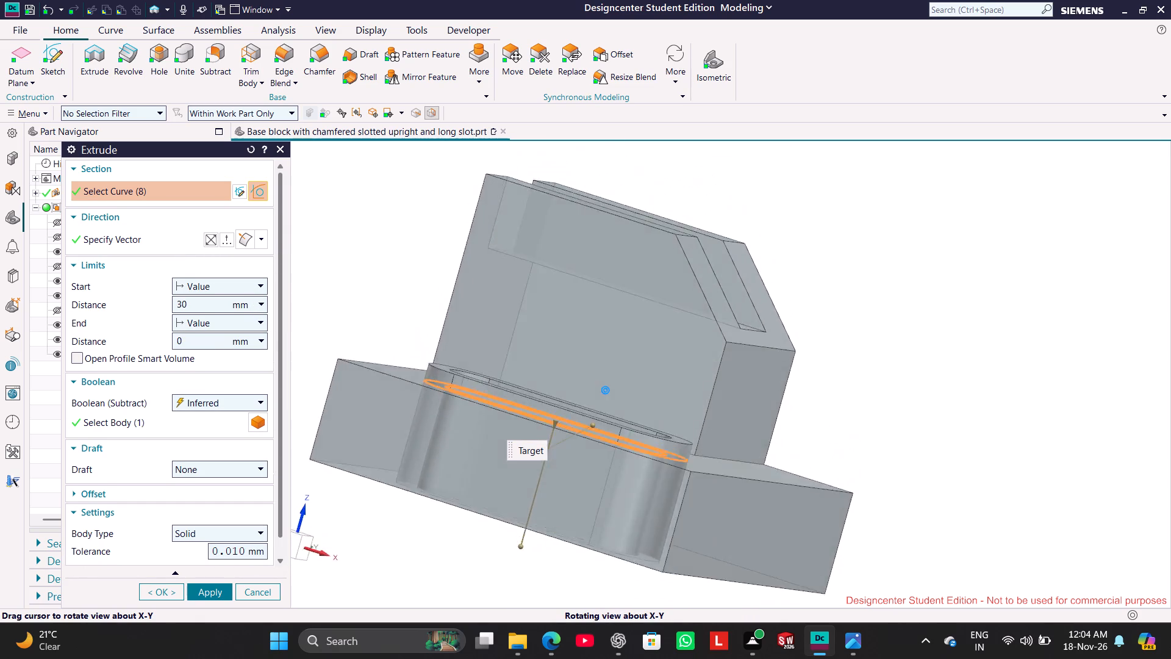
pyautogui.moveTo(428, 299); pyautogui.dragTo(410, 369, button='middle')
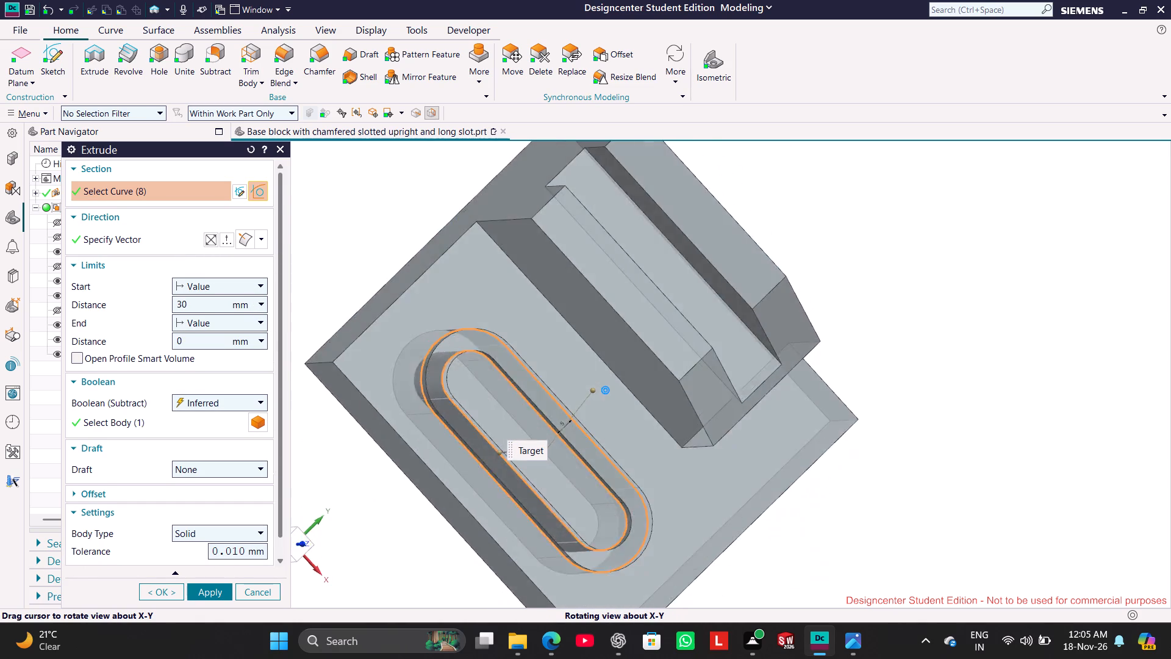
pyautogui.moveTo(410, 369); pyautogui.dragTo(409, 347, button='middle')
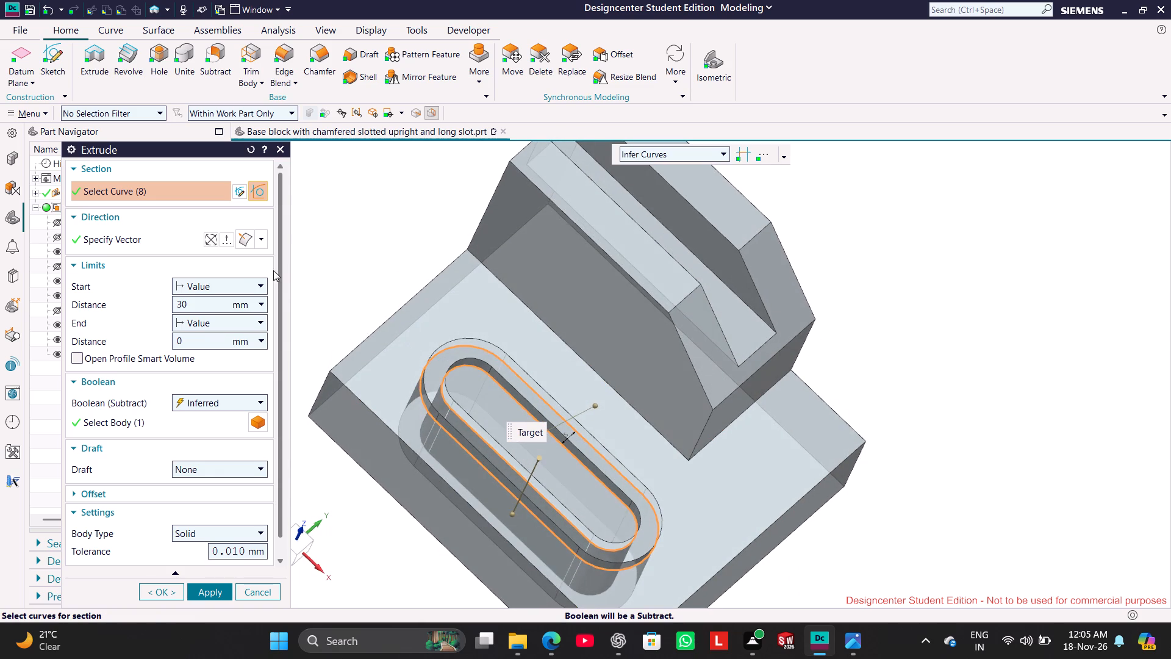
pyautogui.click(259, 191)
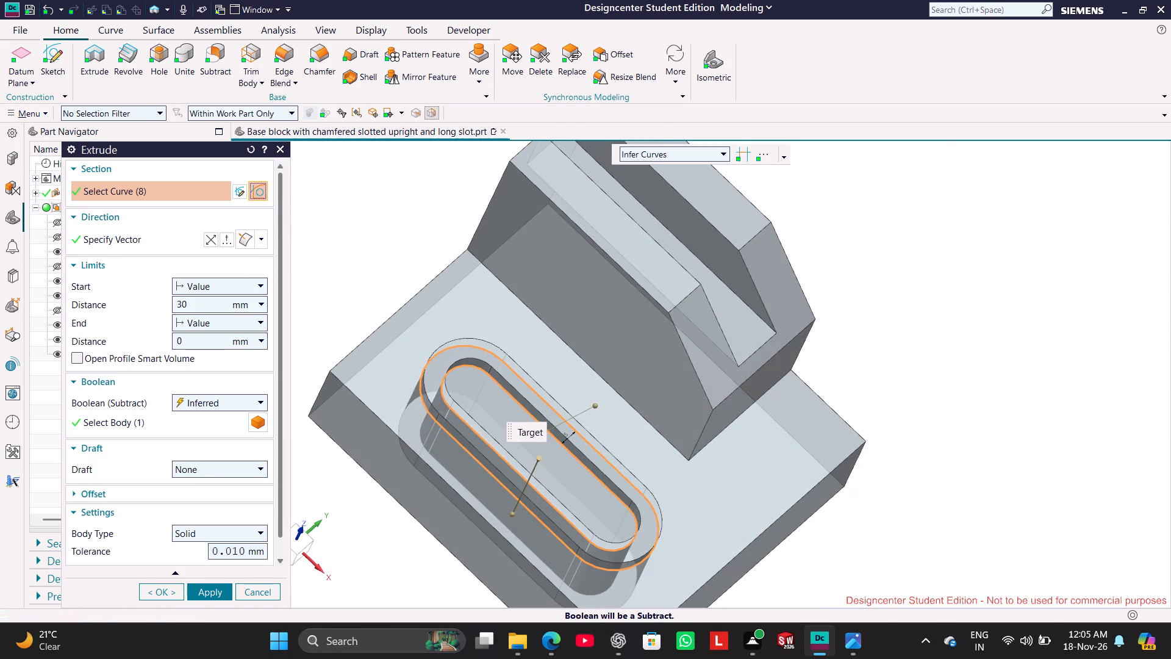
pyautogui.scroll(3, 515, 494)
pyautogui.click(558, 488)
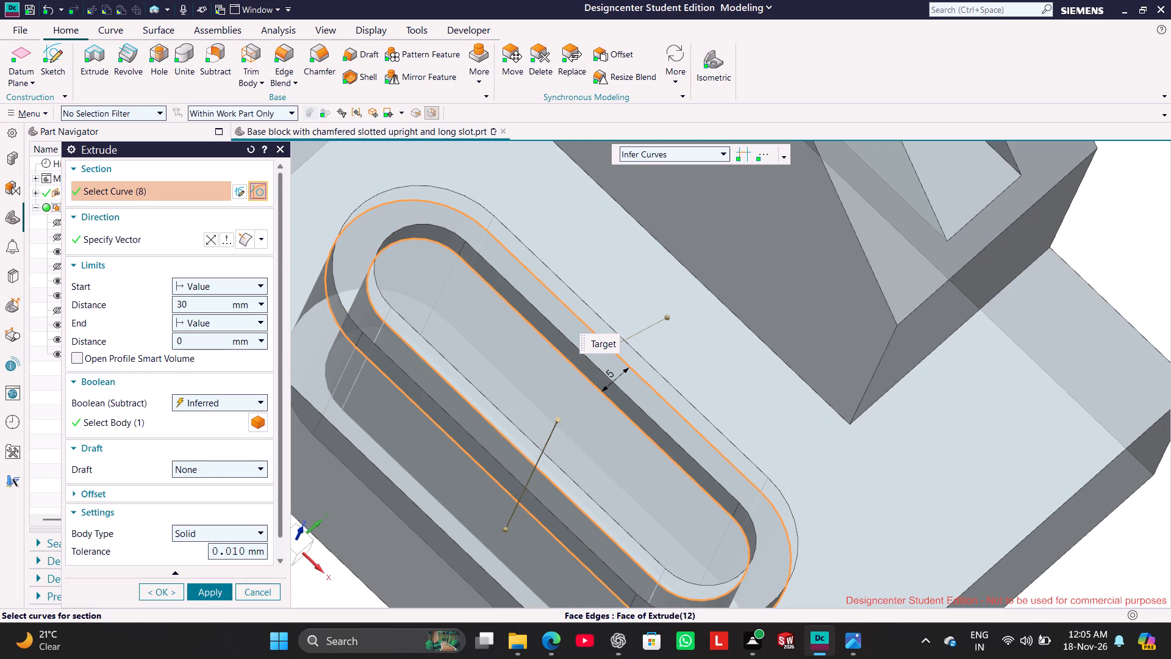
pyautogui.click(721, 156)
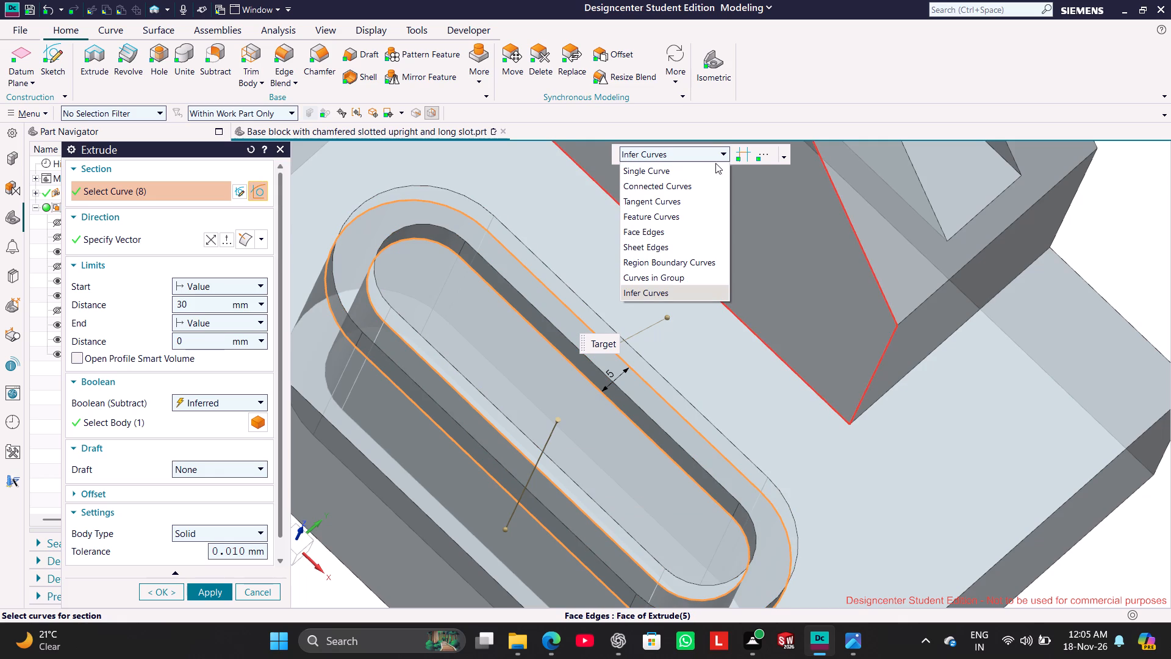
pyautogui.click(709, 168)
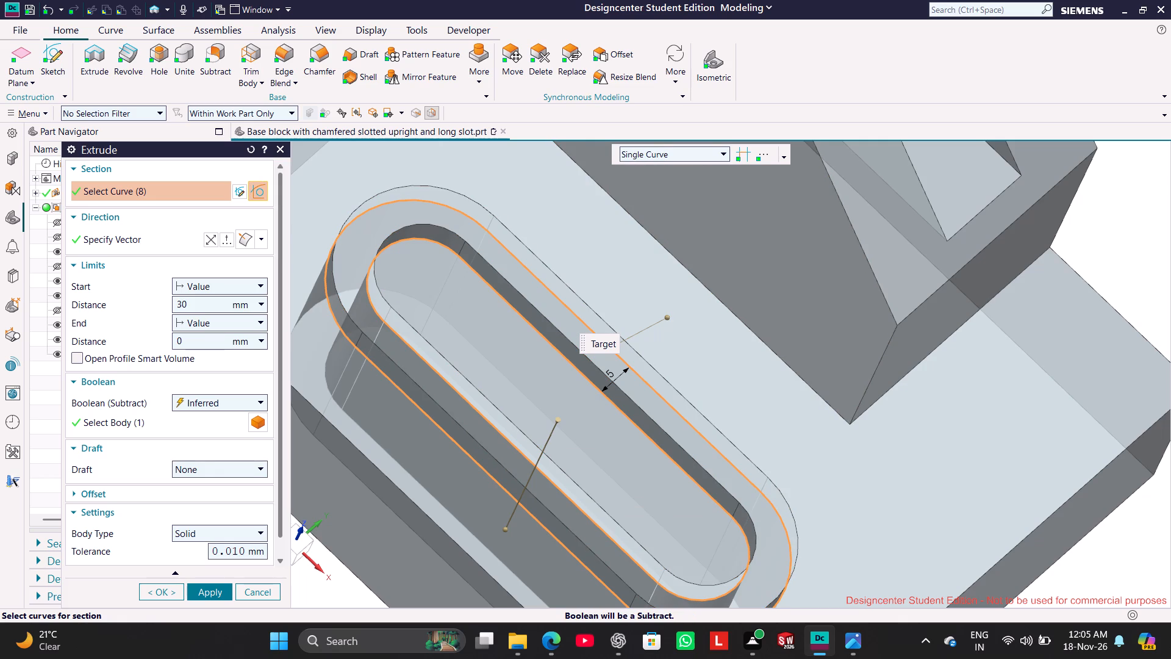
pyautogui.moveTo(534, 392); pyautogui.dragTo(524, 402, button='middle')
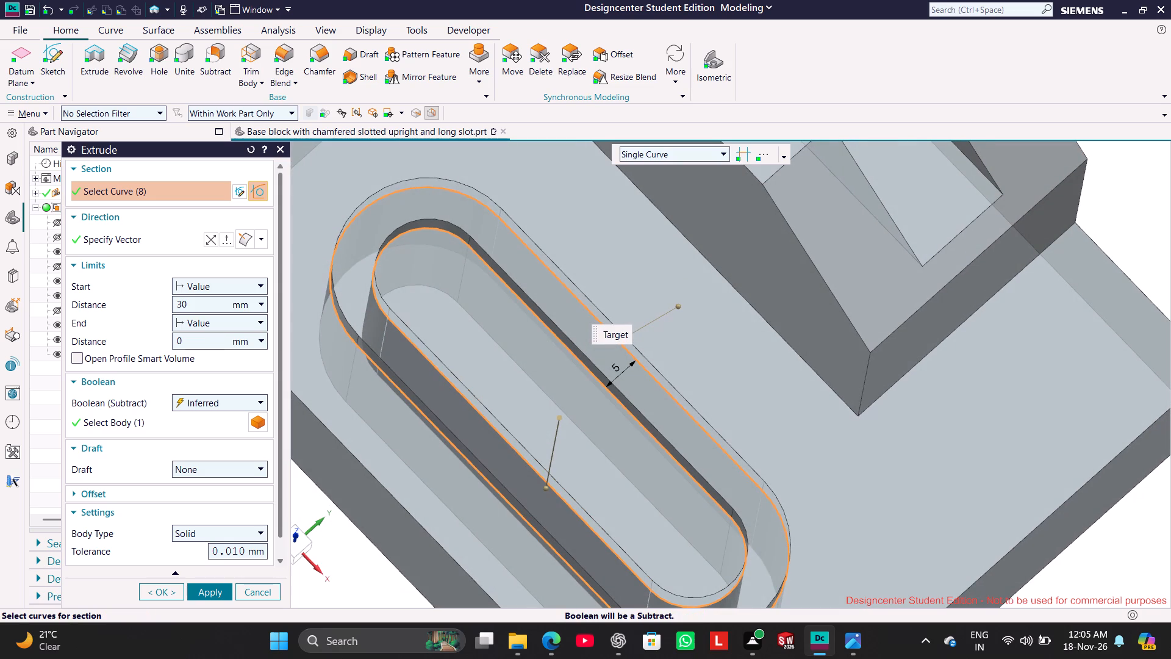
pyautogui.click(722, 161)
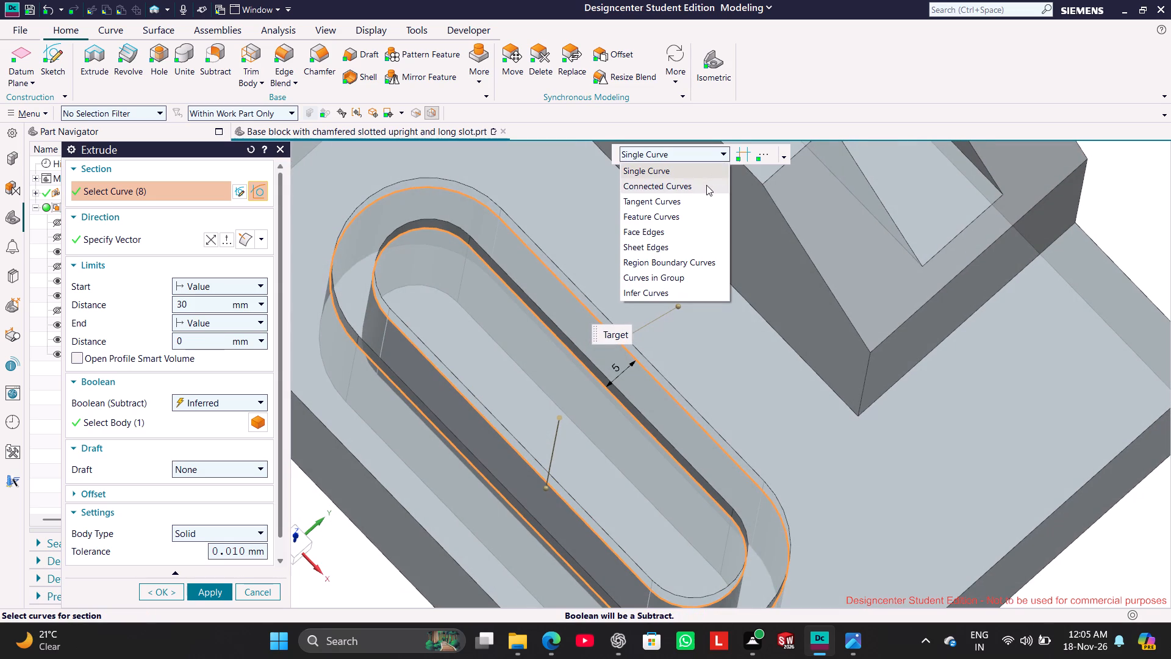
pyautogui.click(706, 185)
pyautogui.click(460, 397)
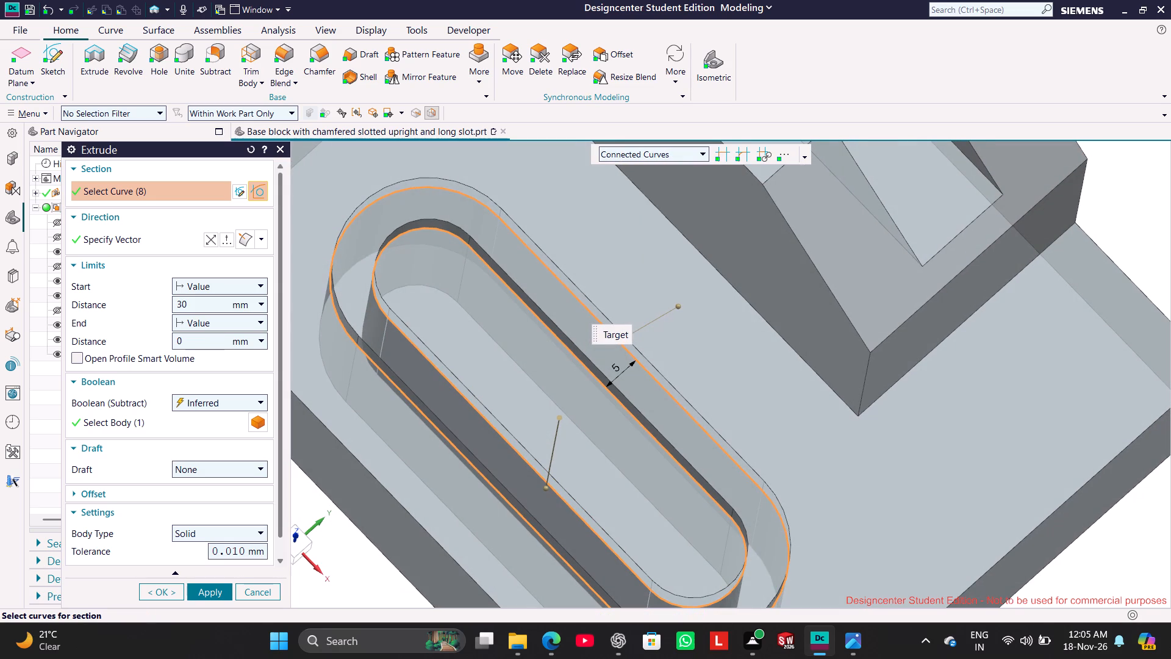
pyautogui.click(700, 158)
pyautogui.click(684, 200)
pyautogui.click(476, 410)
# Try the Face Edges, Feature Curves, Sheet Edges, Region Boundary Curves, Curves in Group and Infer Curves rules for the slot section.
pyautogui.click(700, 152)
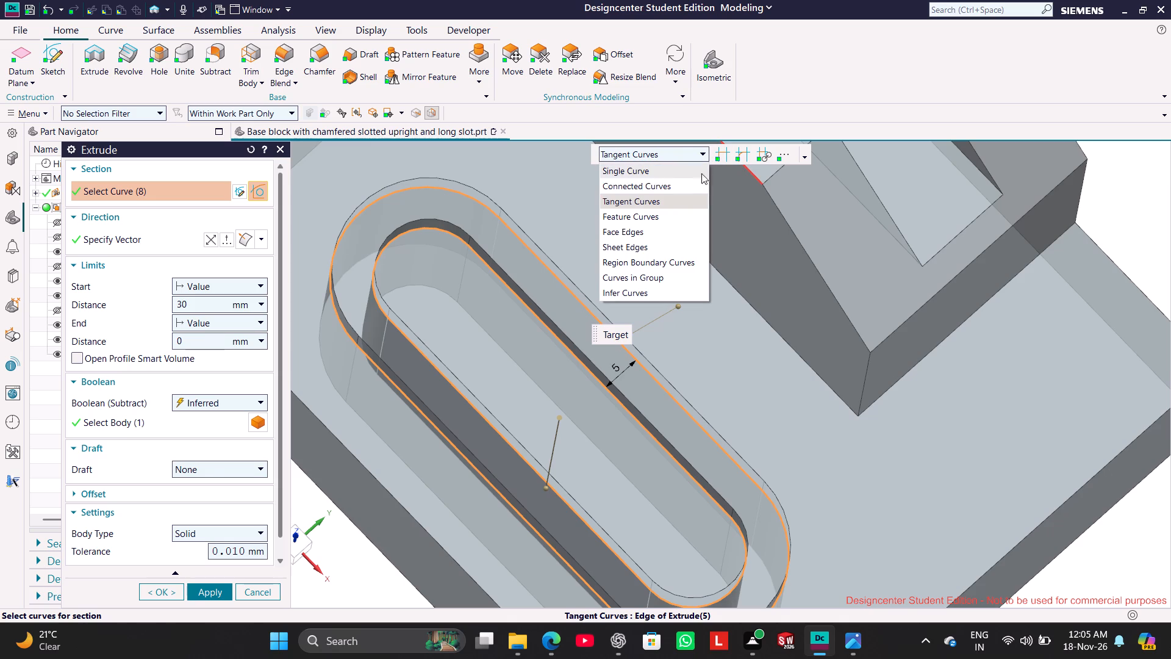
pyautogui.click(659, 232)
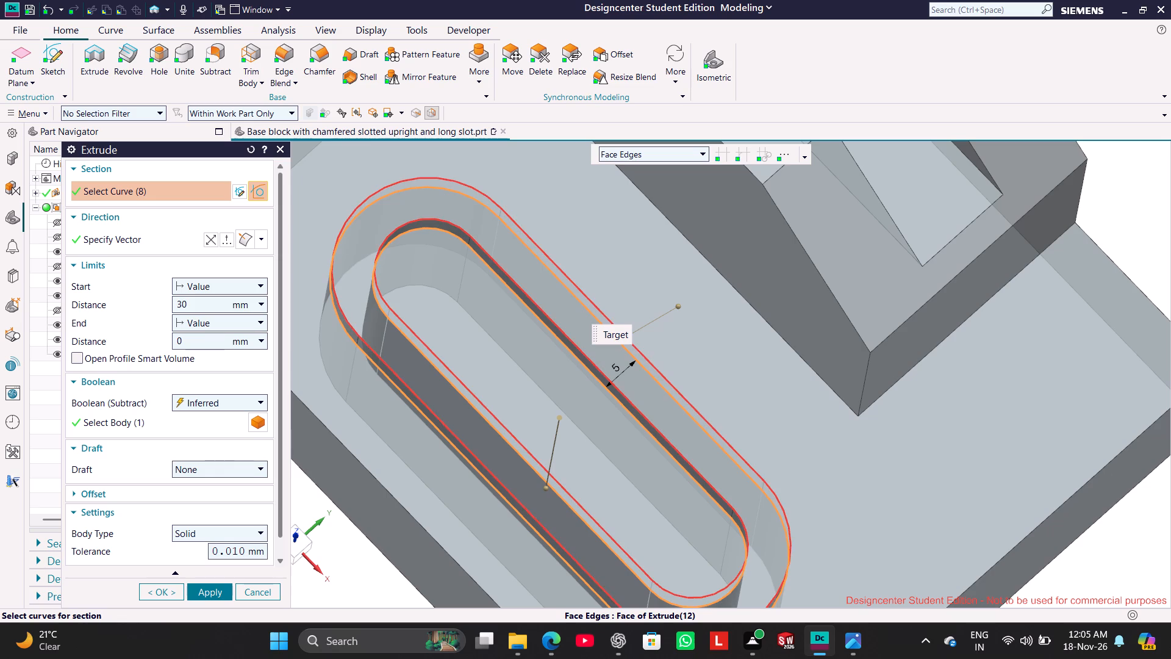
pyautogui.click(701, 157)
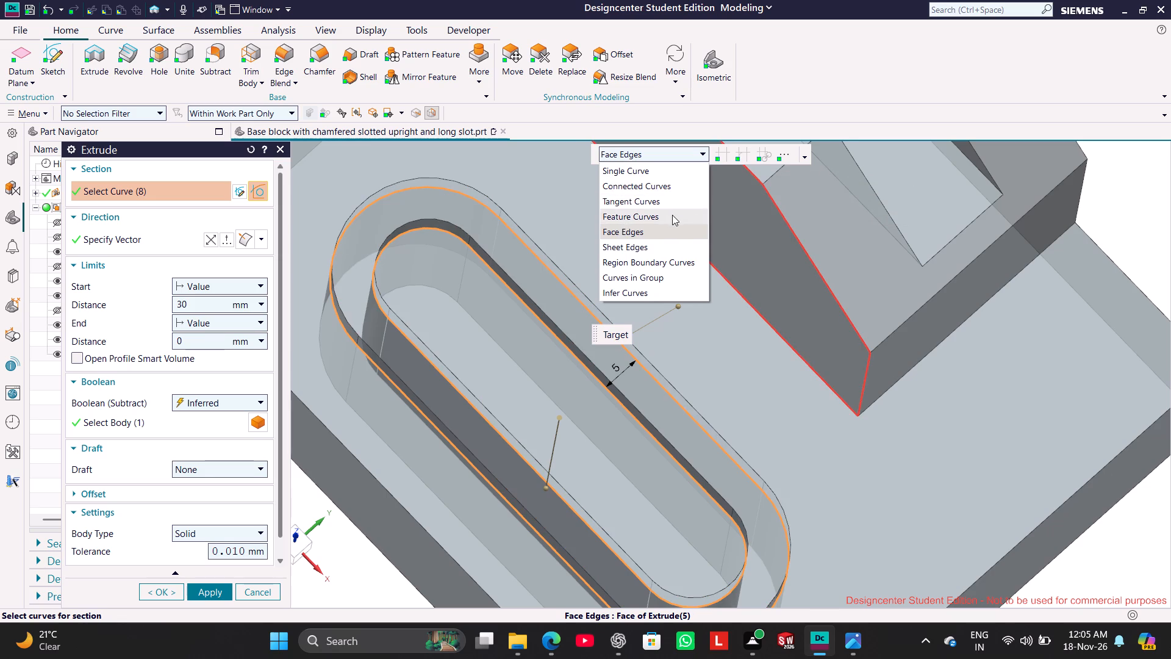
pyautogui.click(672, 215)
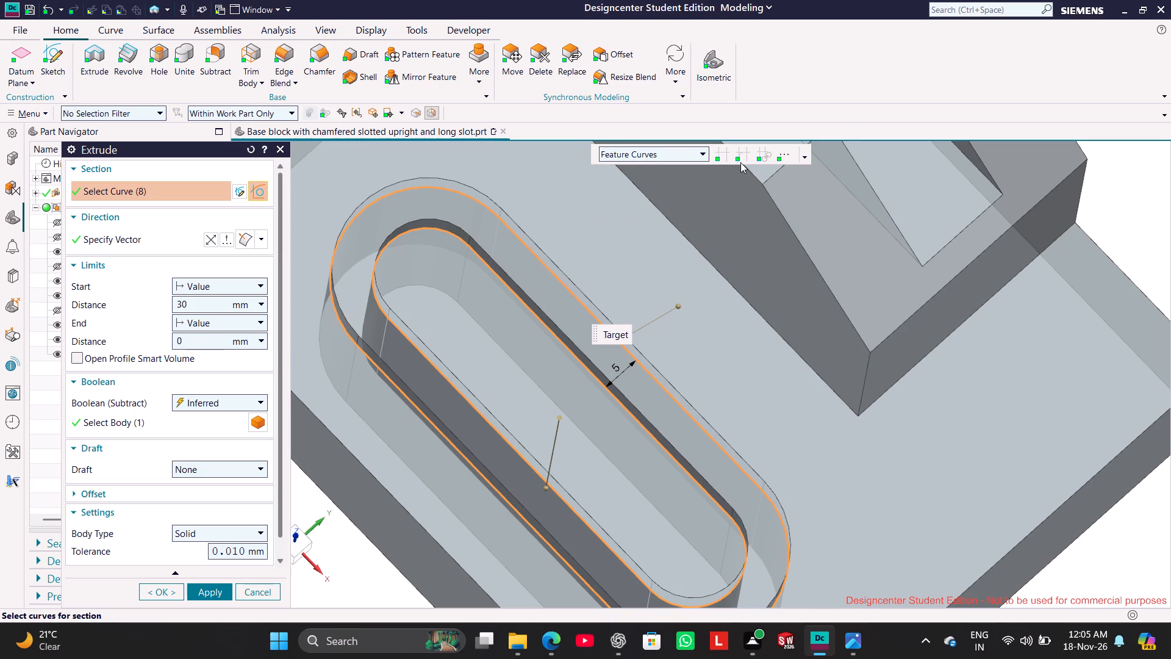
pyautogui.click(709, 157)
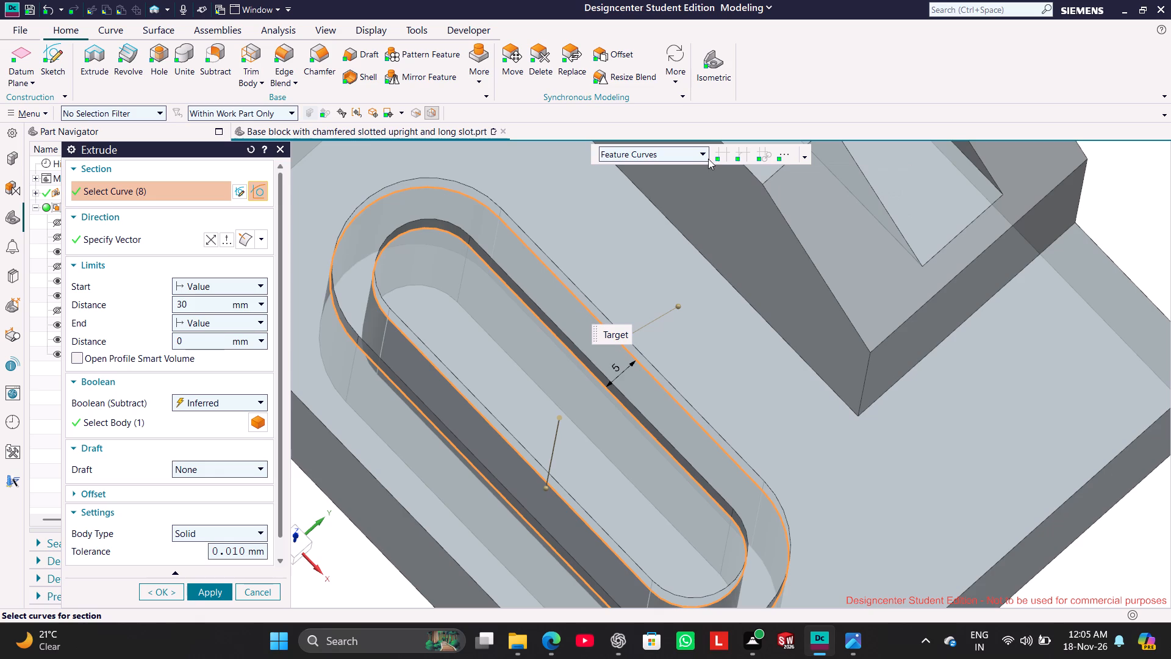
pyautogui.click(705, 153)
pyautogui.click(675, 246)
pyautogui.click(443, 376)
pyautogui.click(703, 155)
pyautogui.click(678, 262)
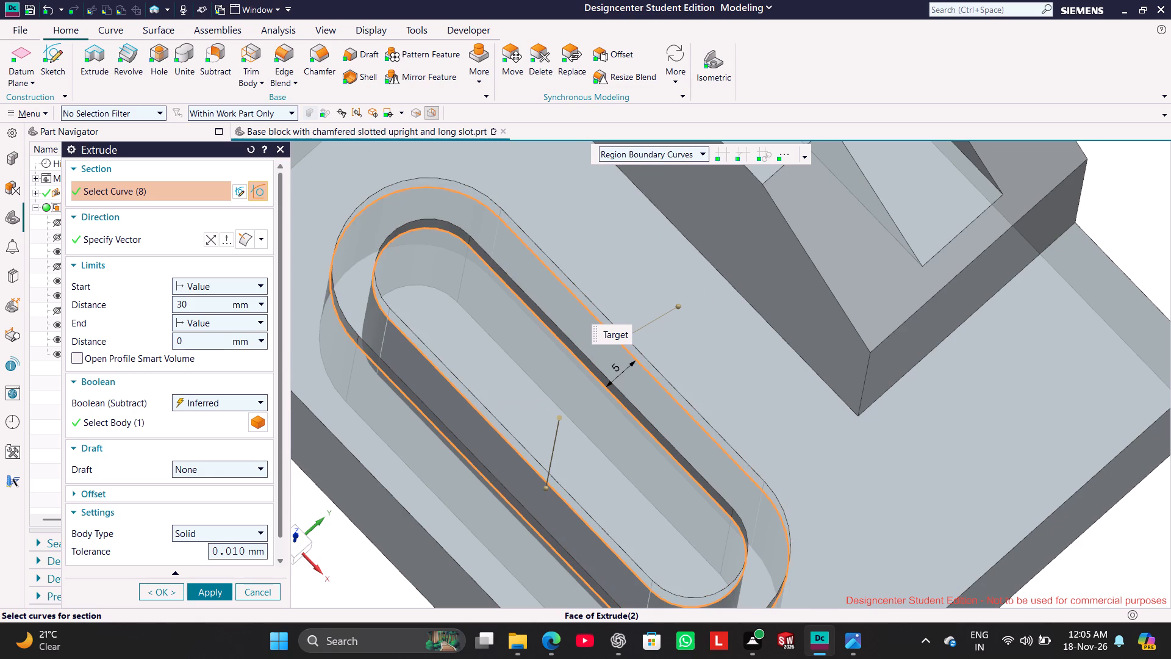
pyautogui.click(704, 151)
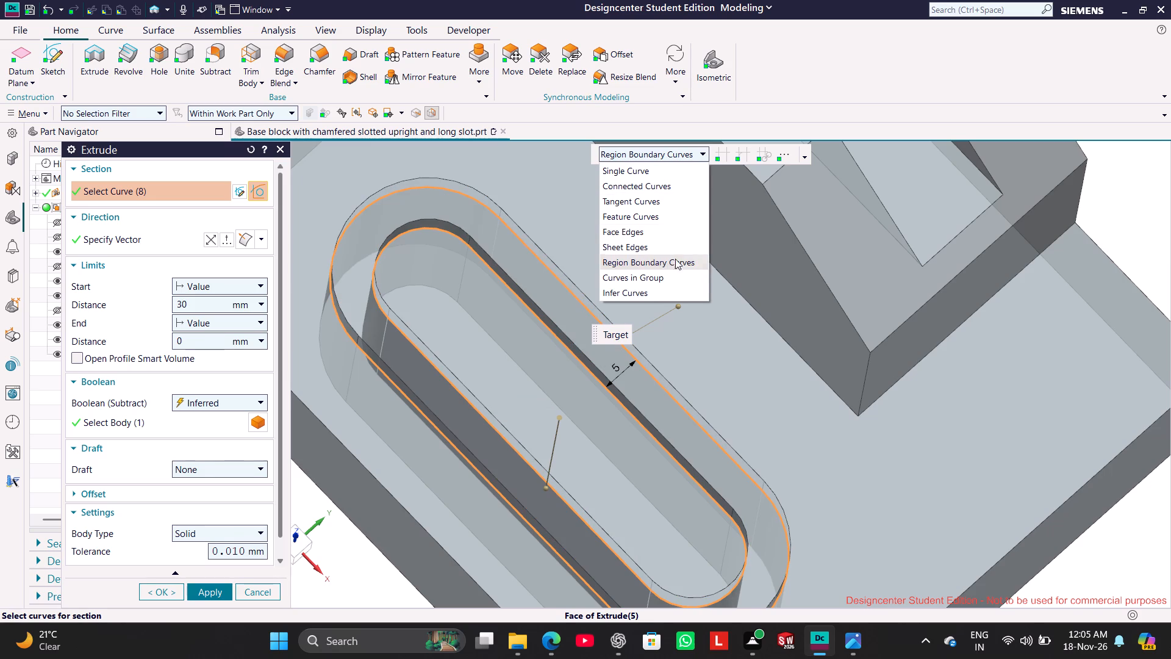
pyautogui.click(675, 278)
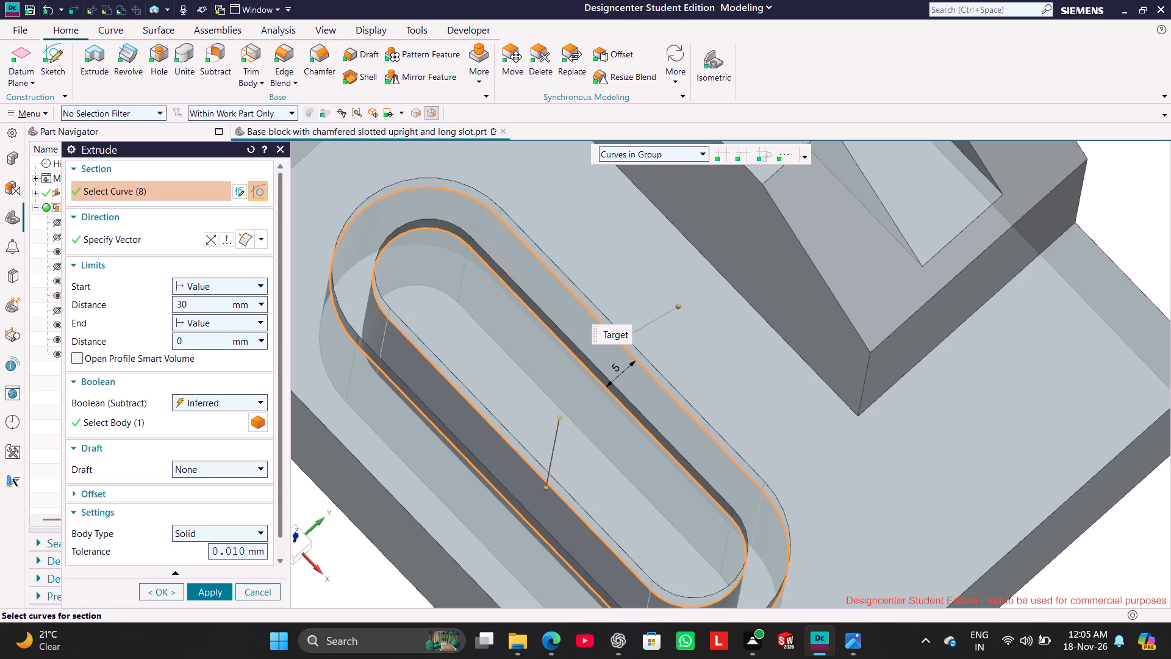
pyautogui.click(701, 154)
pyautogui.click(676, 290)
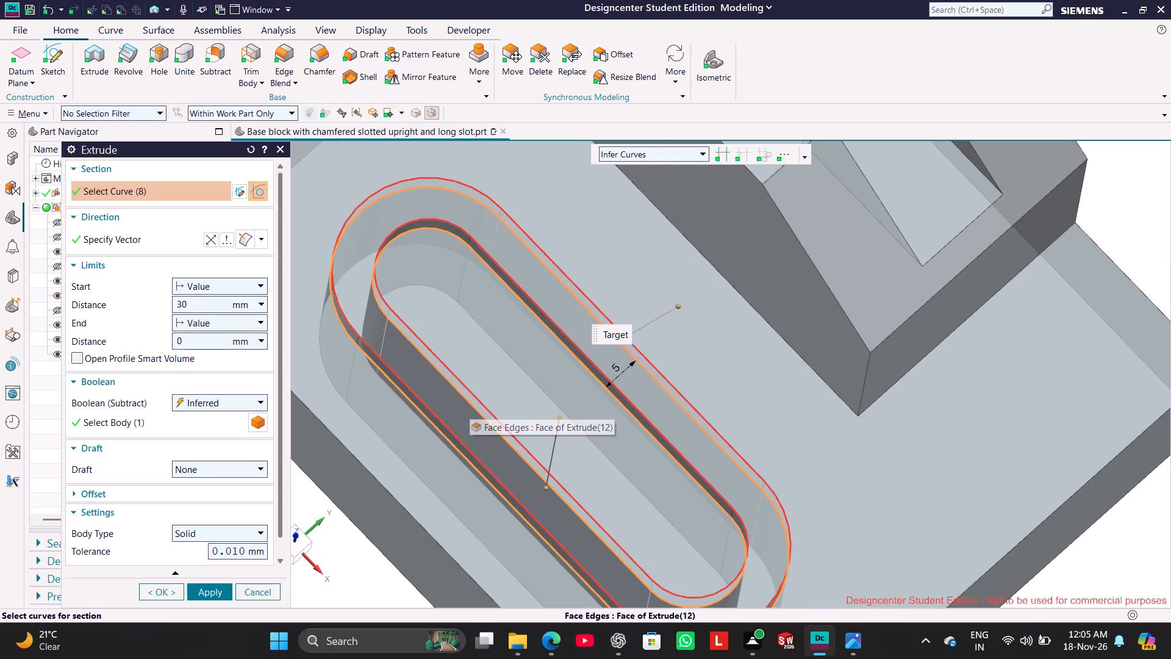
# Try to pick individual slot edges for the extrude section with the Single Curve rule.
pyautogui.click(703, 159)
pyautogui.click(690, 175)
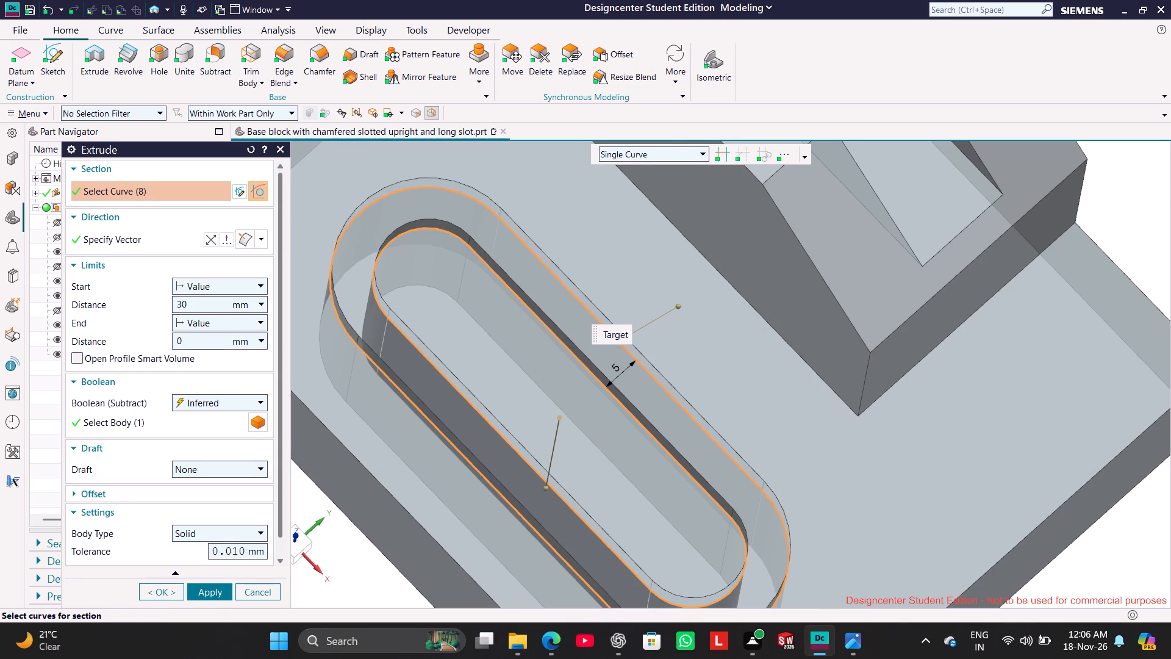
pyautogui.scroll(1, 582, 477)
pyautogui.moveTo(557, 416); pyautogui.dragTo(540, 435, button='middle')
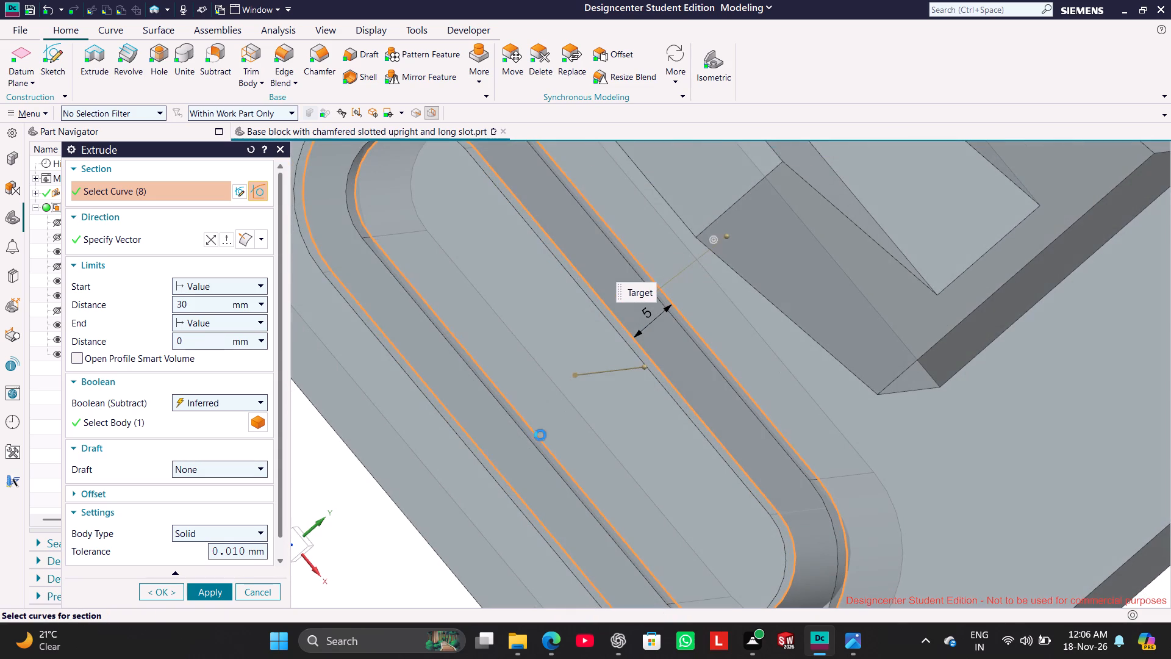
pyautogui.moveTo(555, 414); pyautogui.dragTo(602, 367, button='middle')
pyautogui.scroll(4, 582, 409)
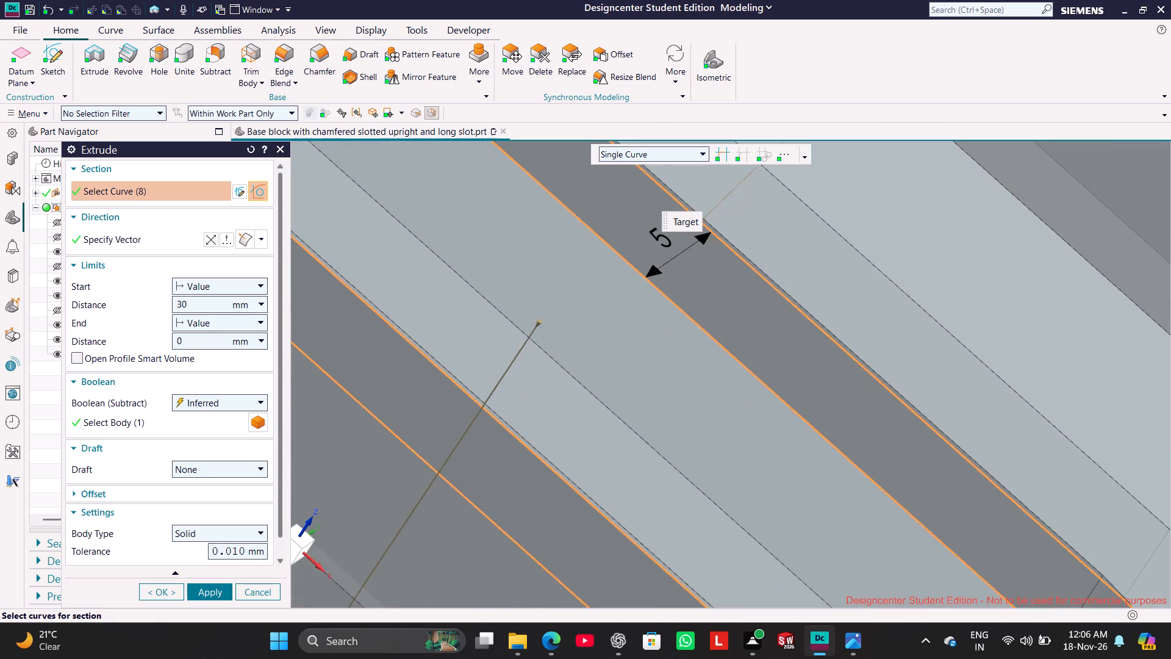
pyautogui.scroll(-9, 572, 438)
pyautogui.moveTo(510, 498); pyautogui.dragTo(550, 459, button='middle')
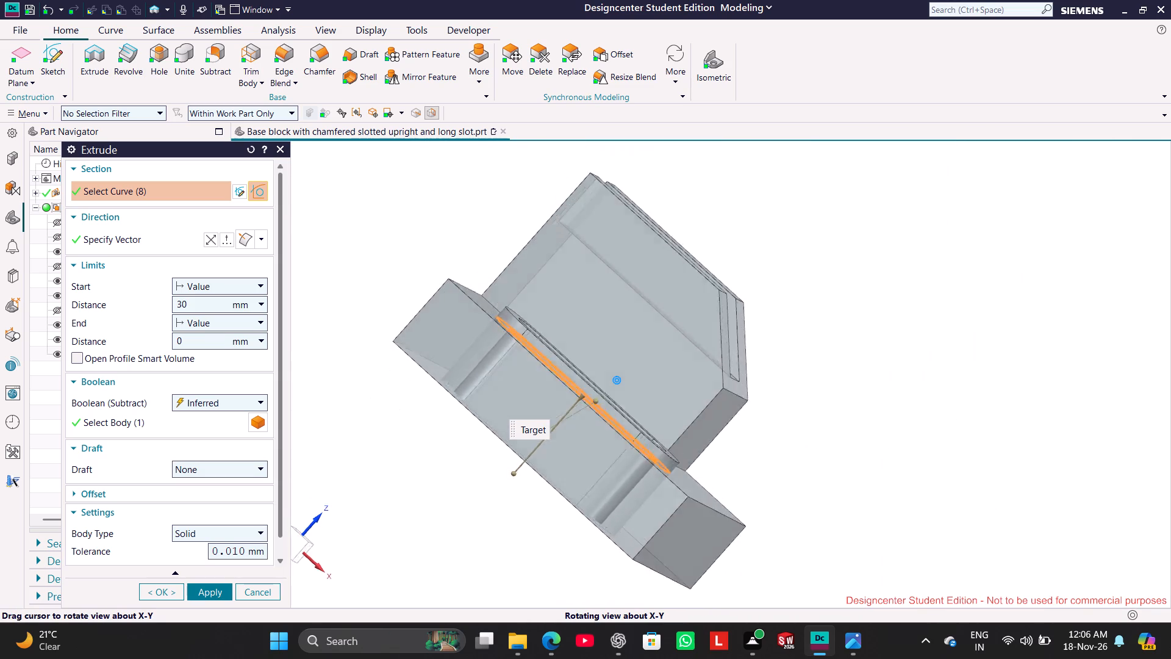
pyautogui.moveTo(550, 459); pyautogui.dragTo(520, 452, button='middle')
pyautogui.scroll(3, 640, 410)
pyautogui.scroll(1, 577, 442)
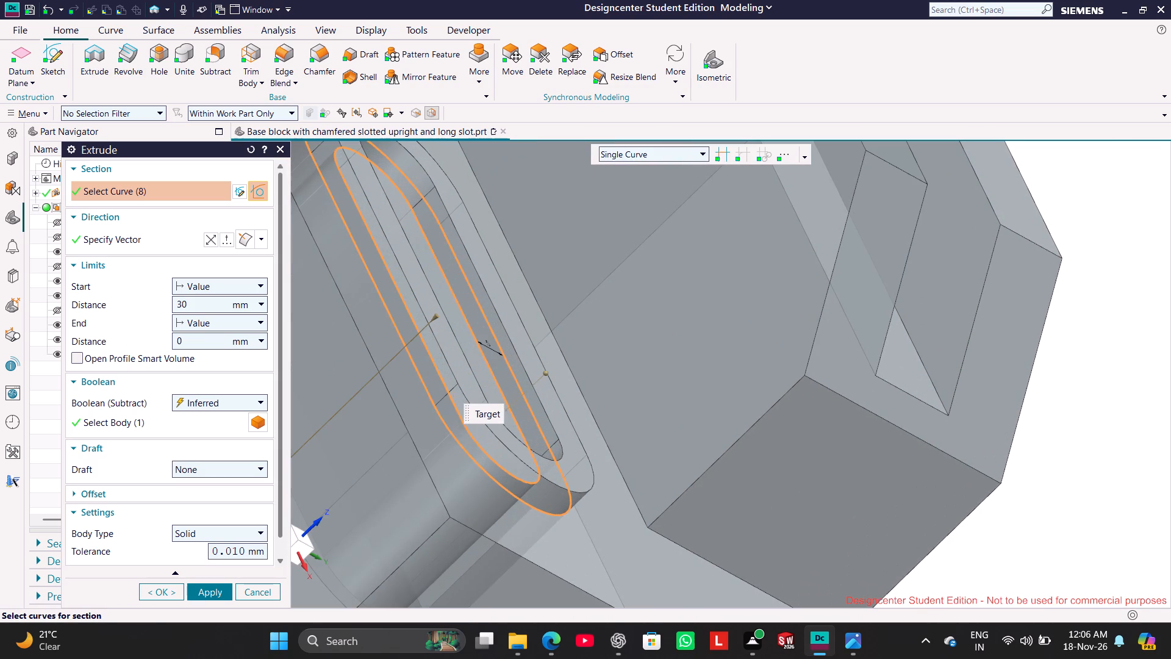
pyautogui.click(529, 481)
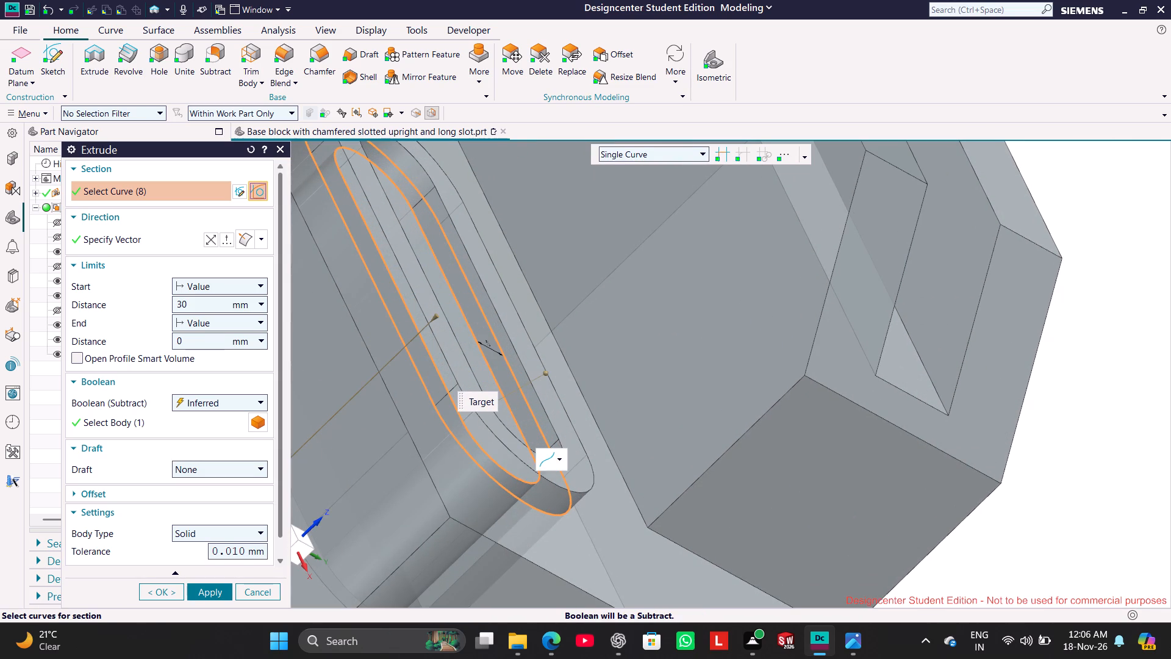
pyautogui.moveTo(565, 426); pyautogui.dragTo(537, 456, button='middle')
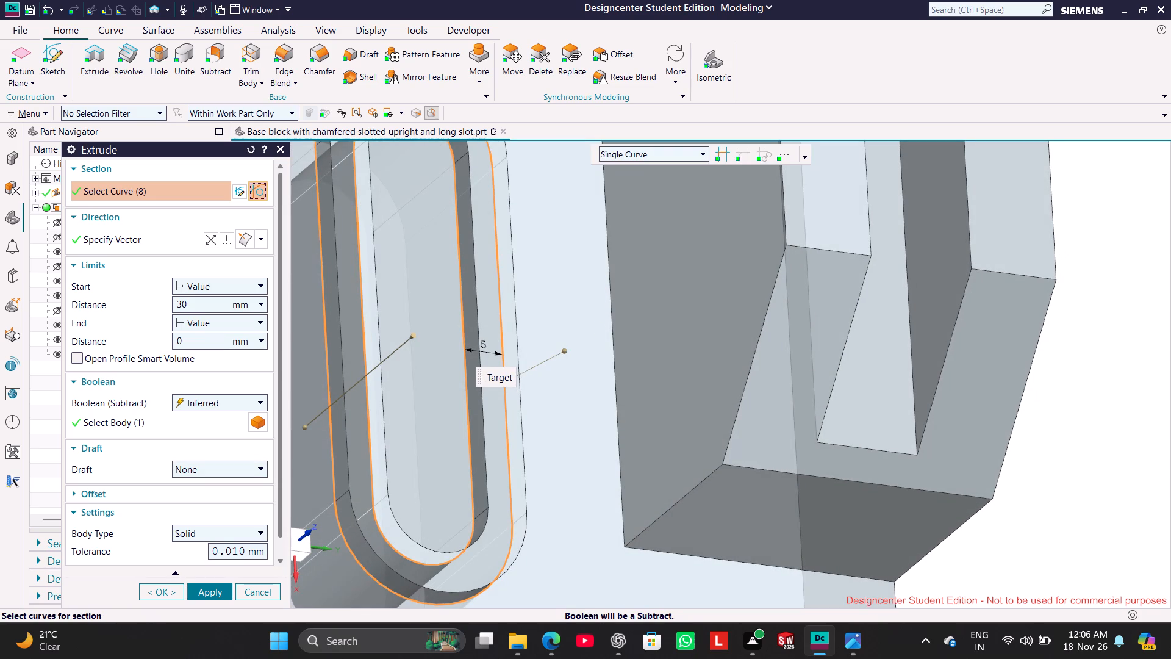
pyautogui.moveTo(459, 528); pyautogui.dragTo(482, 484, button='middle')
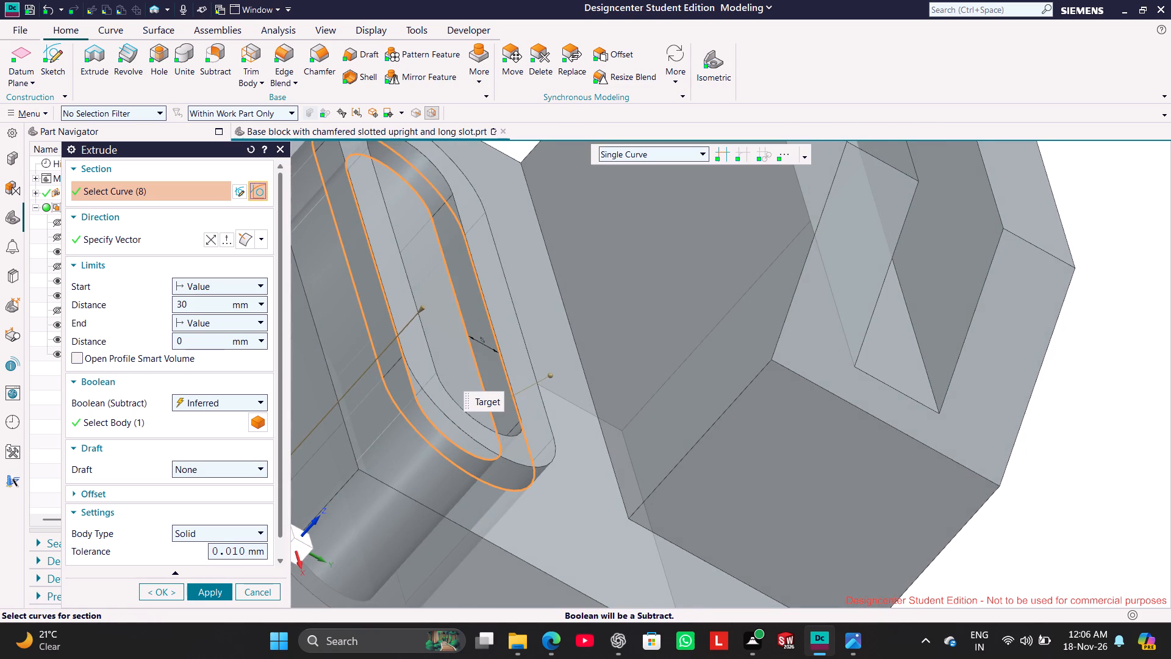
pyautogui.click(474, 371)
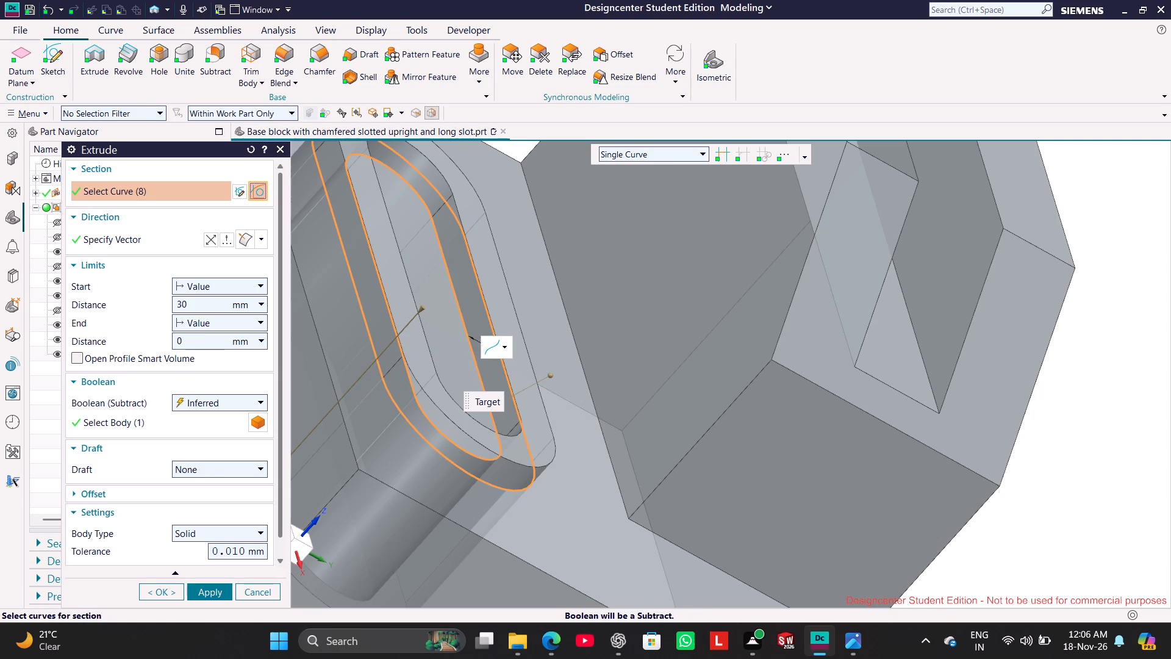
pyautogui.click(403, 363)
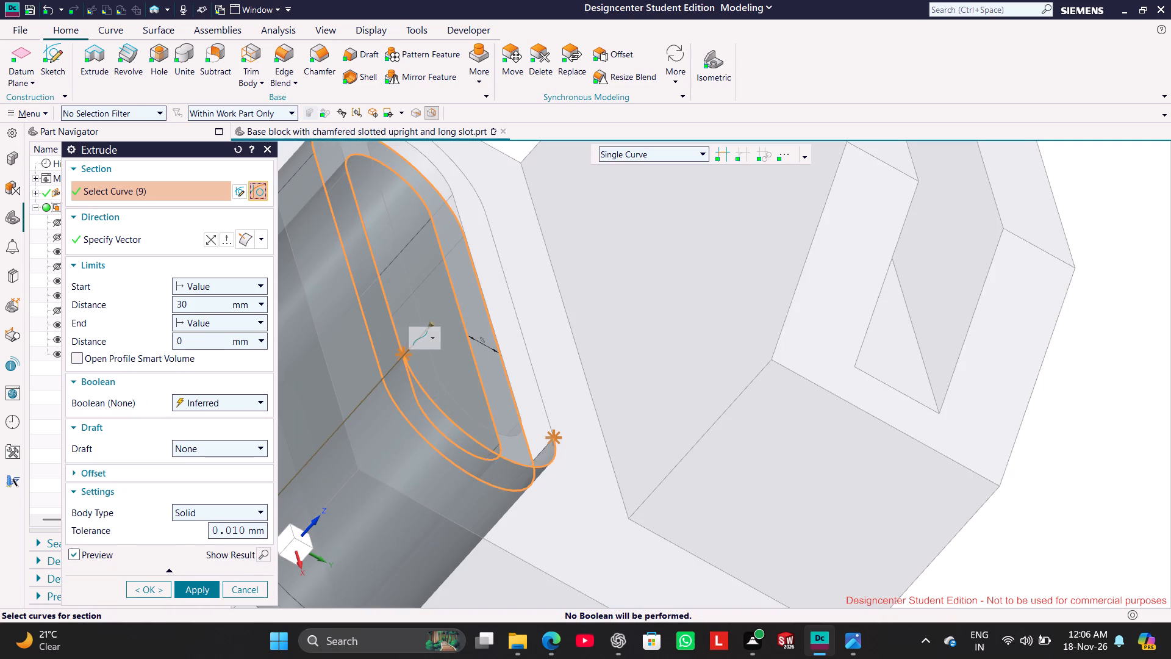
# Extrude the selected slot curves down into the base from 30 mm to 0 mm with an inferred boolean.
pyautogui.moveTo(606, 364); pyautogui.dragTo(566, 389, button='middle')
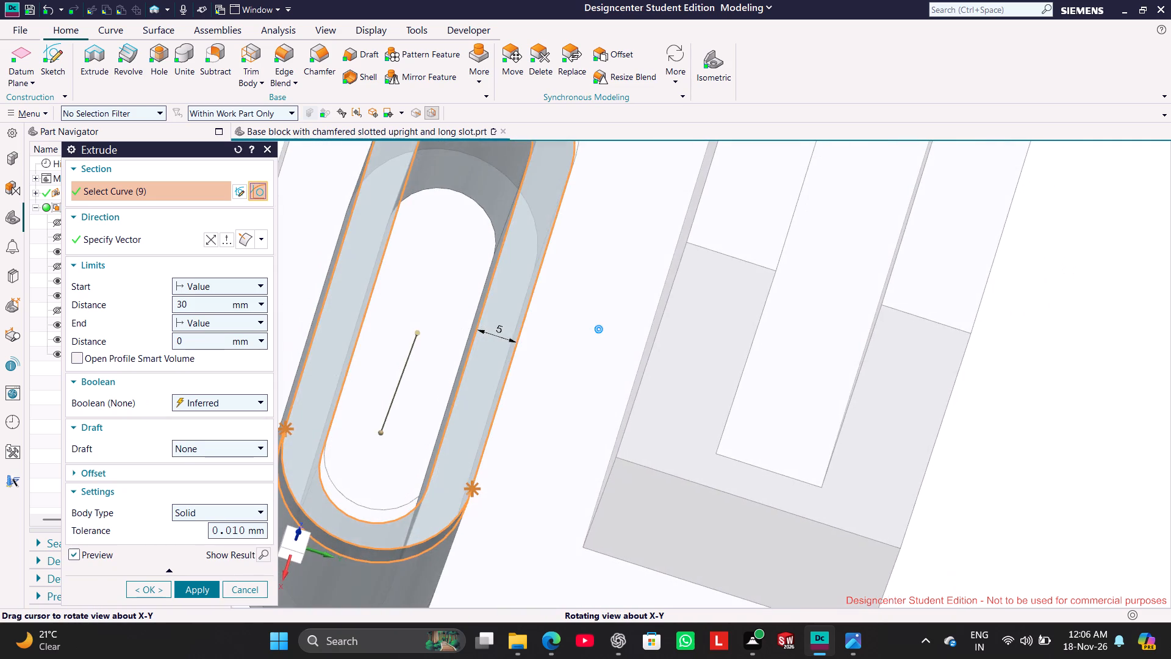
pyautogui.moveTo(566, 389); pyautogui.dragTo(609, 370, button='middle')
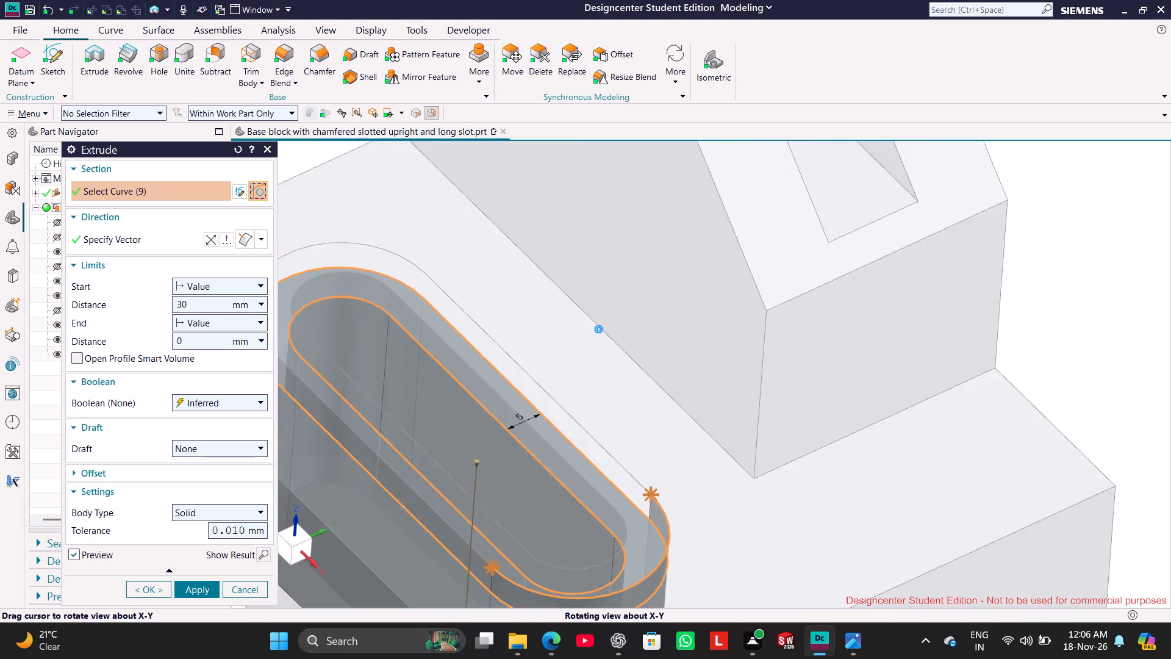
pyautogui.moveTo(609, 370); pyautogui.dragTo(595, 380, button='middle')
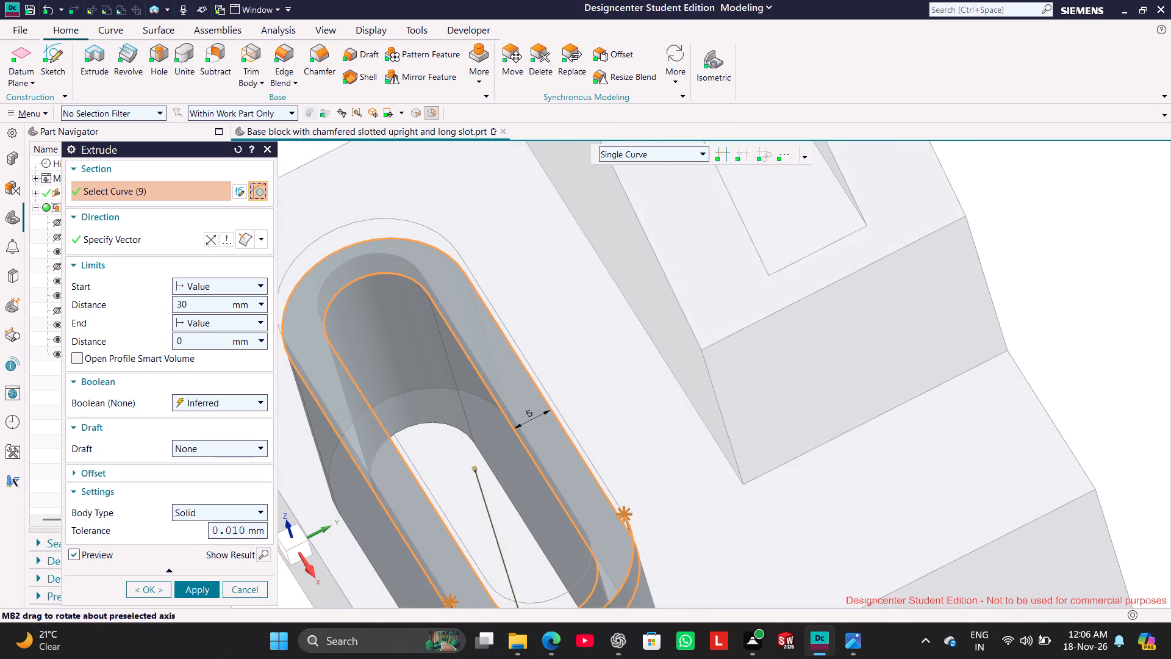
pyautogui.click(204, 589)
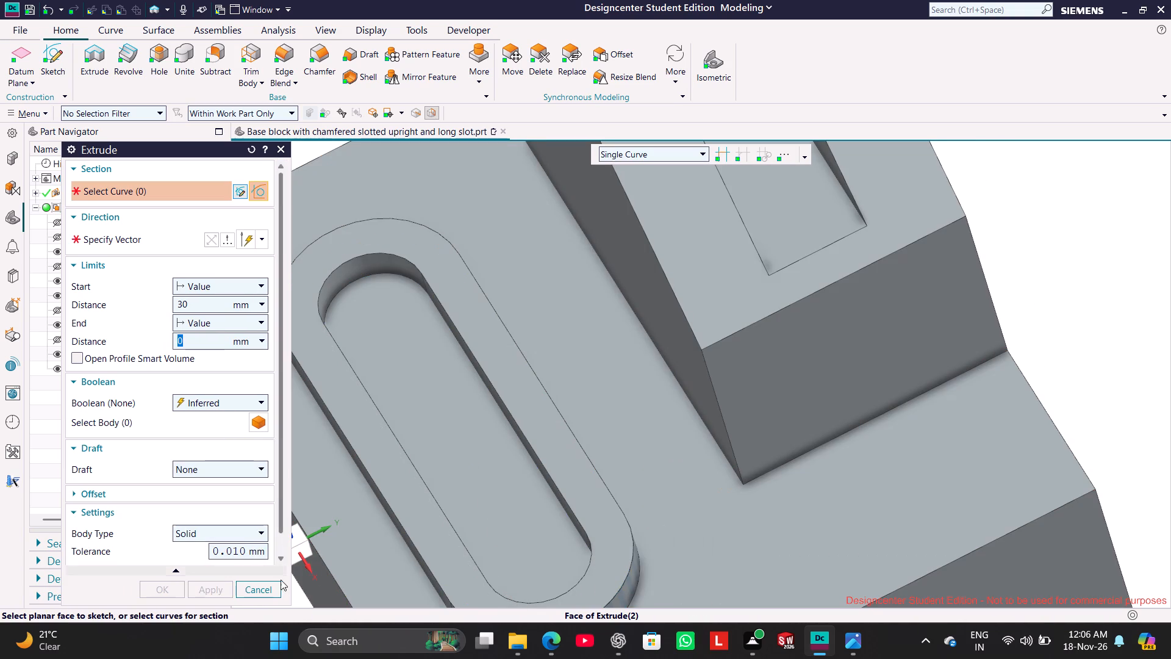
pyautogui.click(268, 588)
# Examine the extruded slot on the top and underside of the base block.
pyautogui.scroll(2, 485, 480)
pyautogui.scroll(-5, 489, 474)
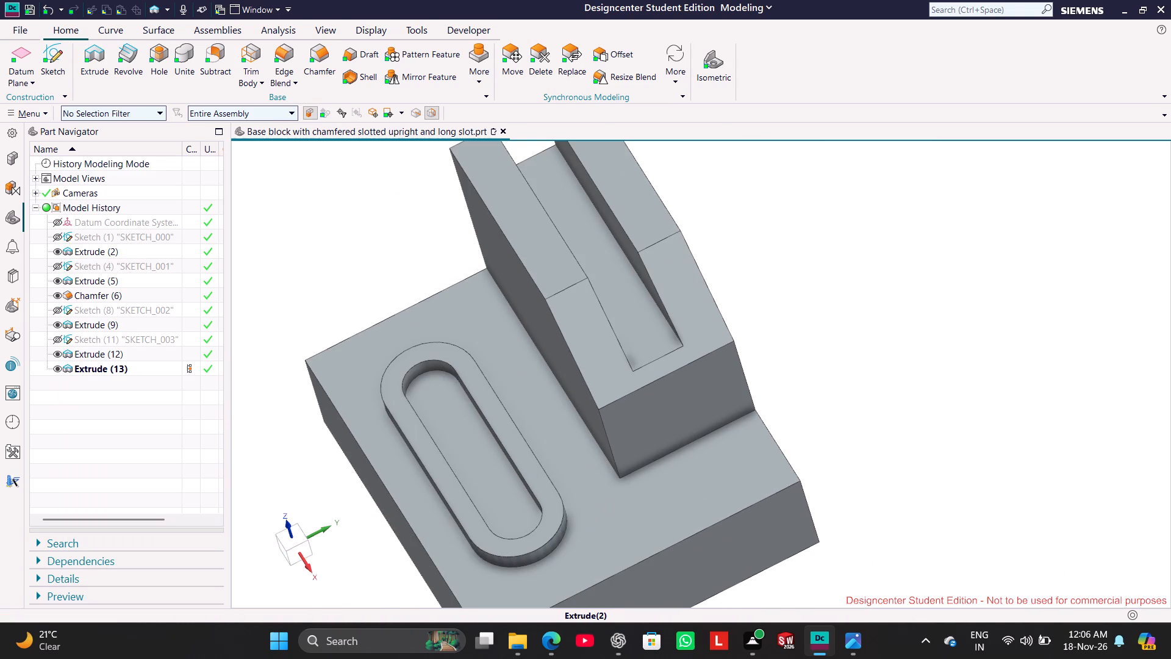
pyautogui.moveTo(310, 456); pyautogui.dragTo(355, 375, button='middle')
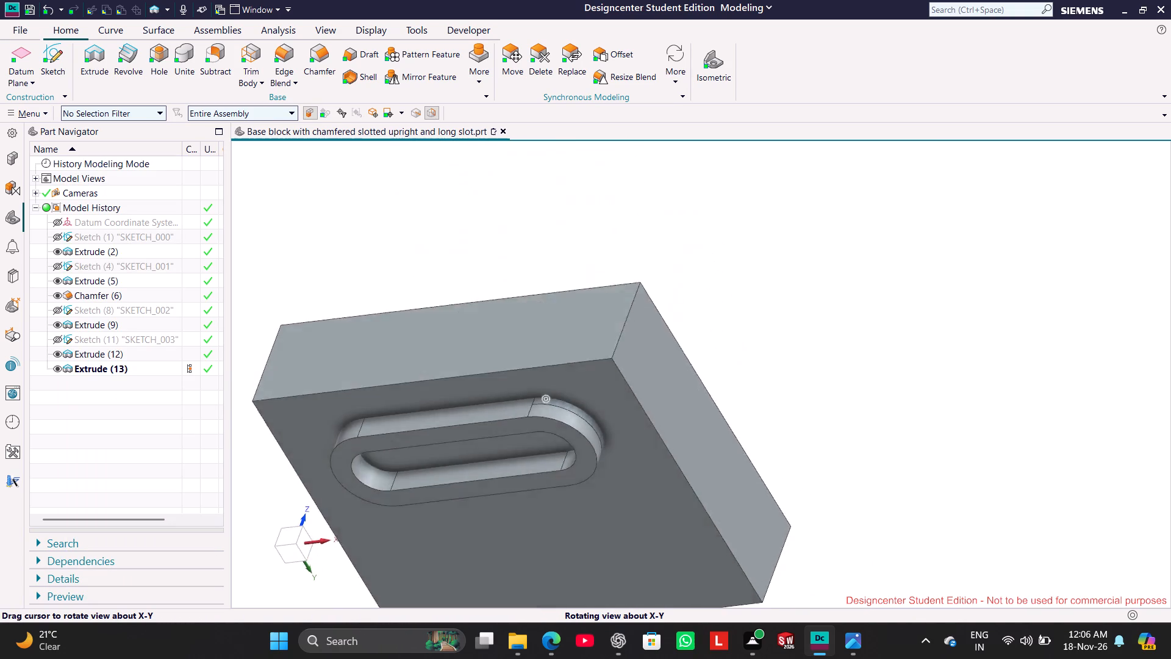
pyautogui.moveTo(355, 375); pyautogui.dragTo(363, 405, button='middle')
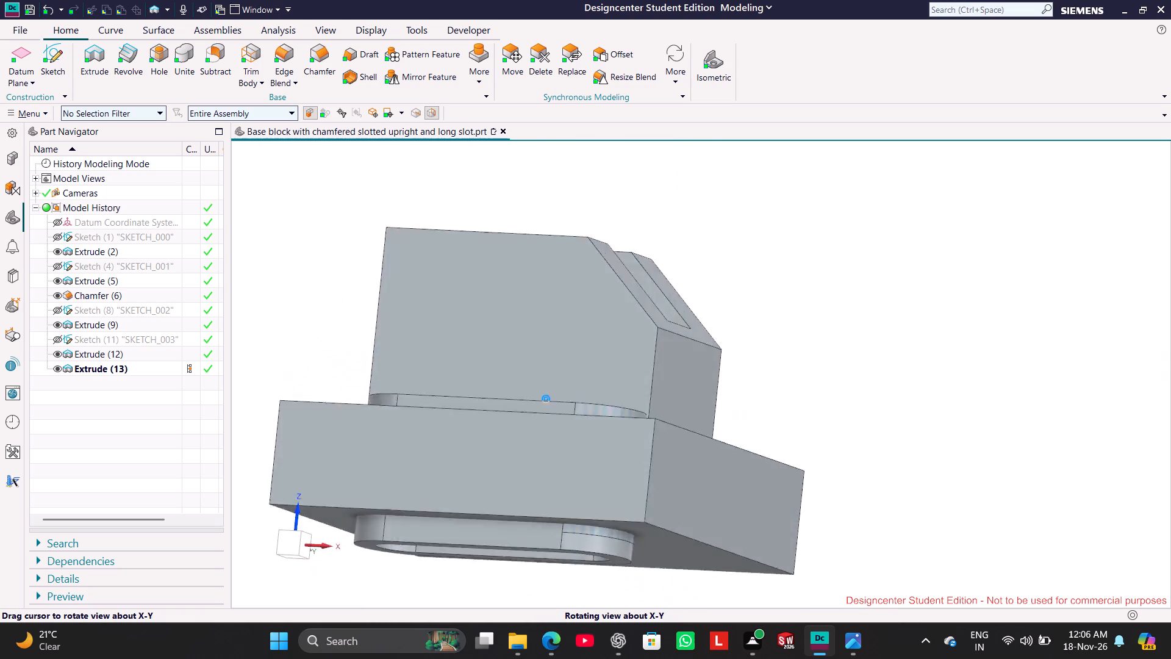
pyautogui.moveTo(363, 405); pyautogui.dragTo(392, 400, button='middle')
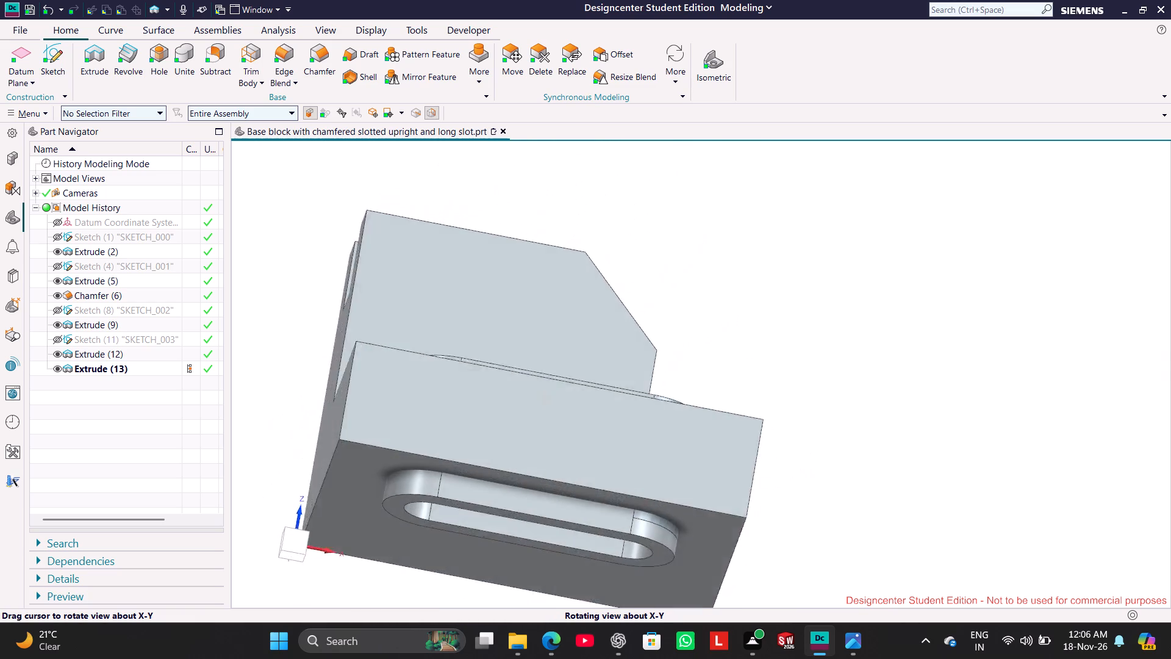
pyautogui.moveTo(392, 400); pyautogui.dragTo(369, 406, button='middle')
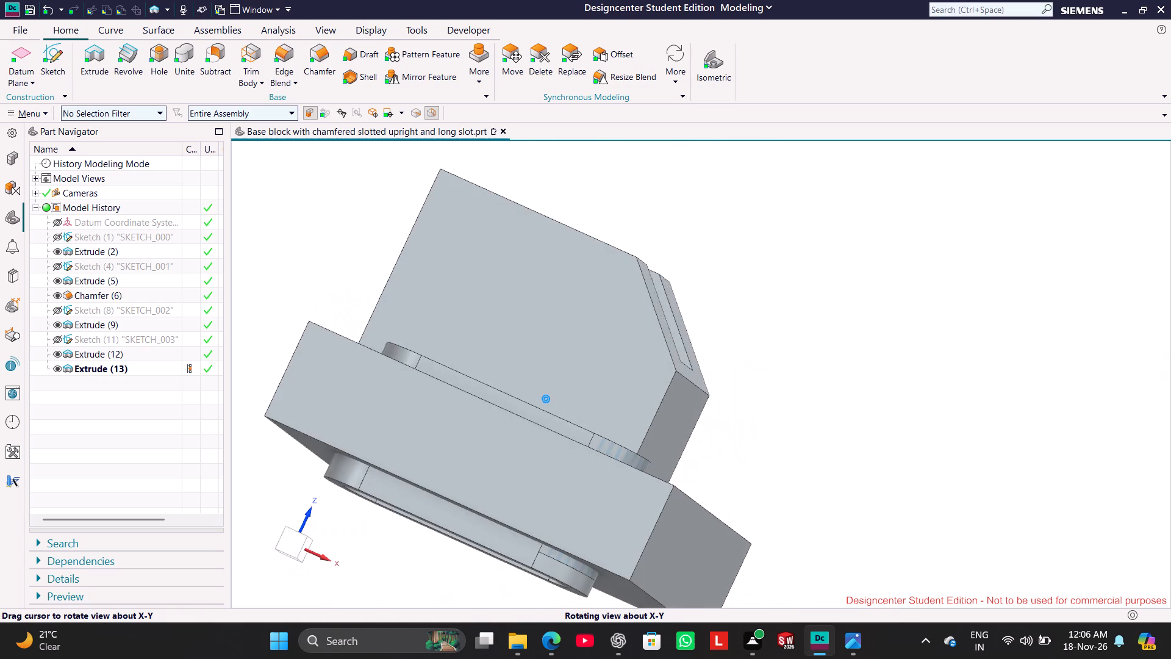
pyautogui.moveTo(369, 406); pyautogui.dragTo(428, 329, button='middle')
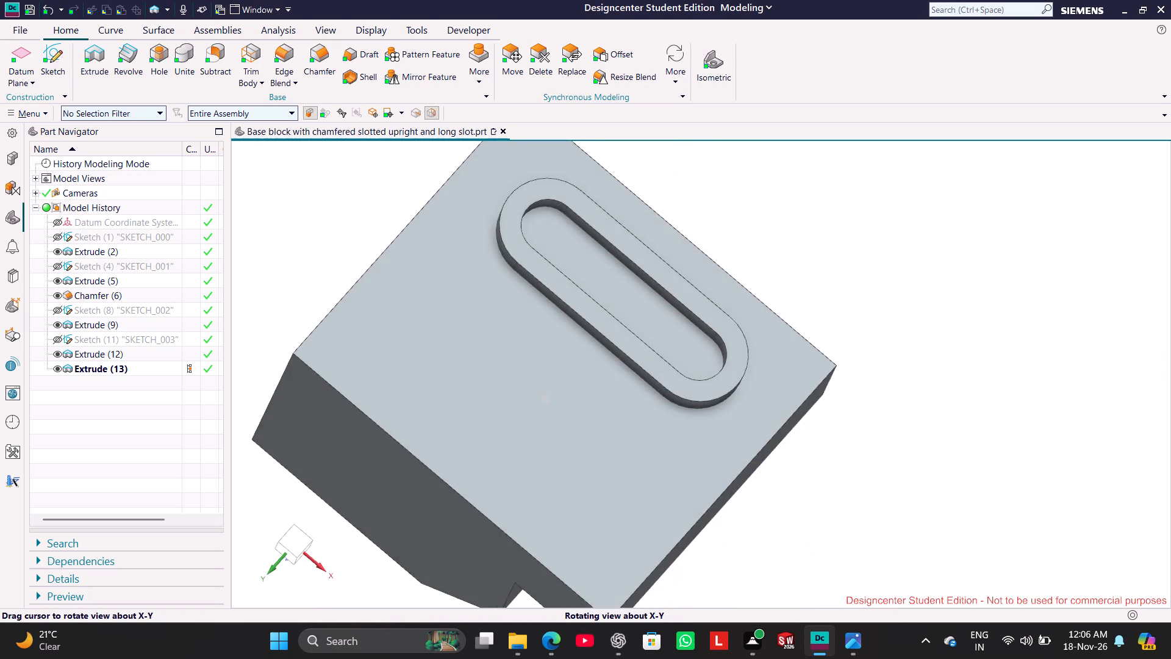
pyautogui.moveTo(428, 329); pyautogui.dragTo(328, 290, button='middle')
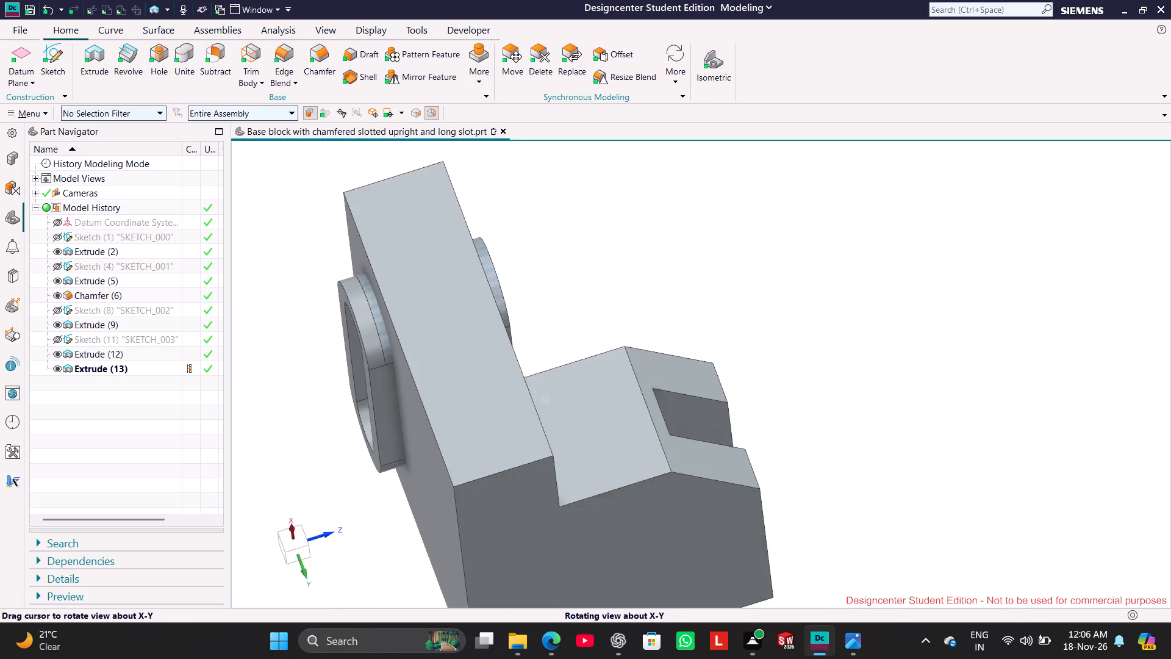
pyautogui.moveTo(328, 290); pyautogui.dragTo(352, 388, button='middle')
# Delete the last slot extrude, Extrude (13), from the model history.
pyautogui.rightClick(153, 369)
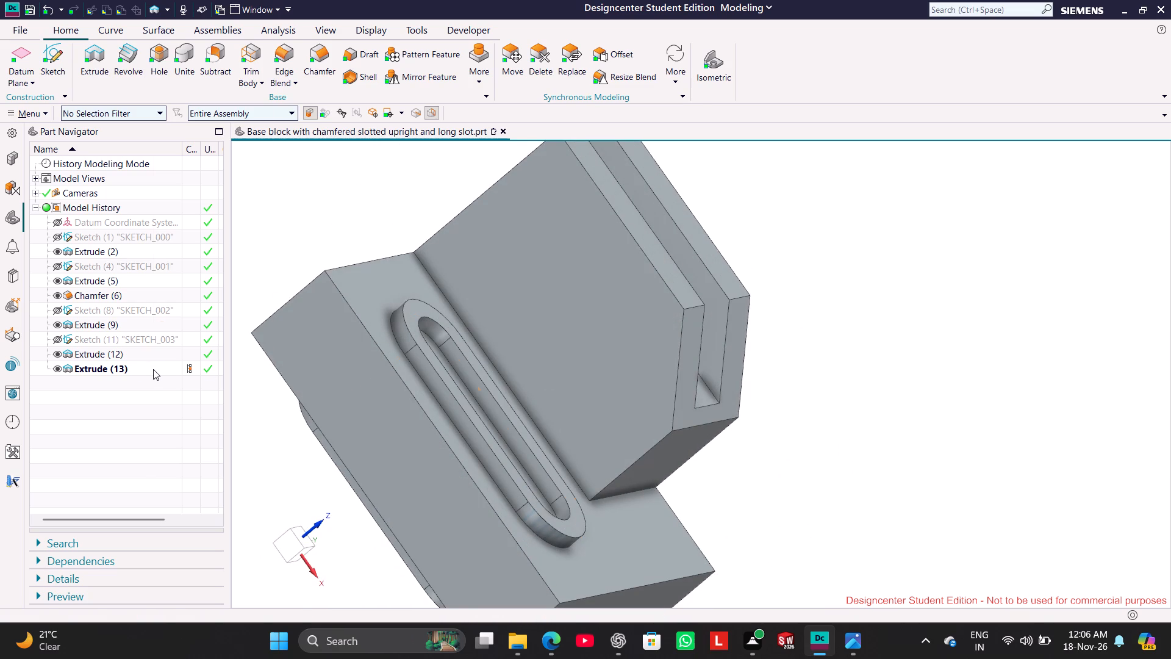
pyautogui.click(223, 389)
# Start a Subtract with the whole part as target body and try to pick the slot interior as the tool body.
pyautogui.moveTo(311, 434); pyautogui.dragTo(314, 398, button='middle')
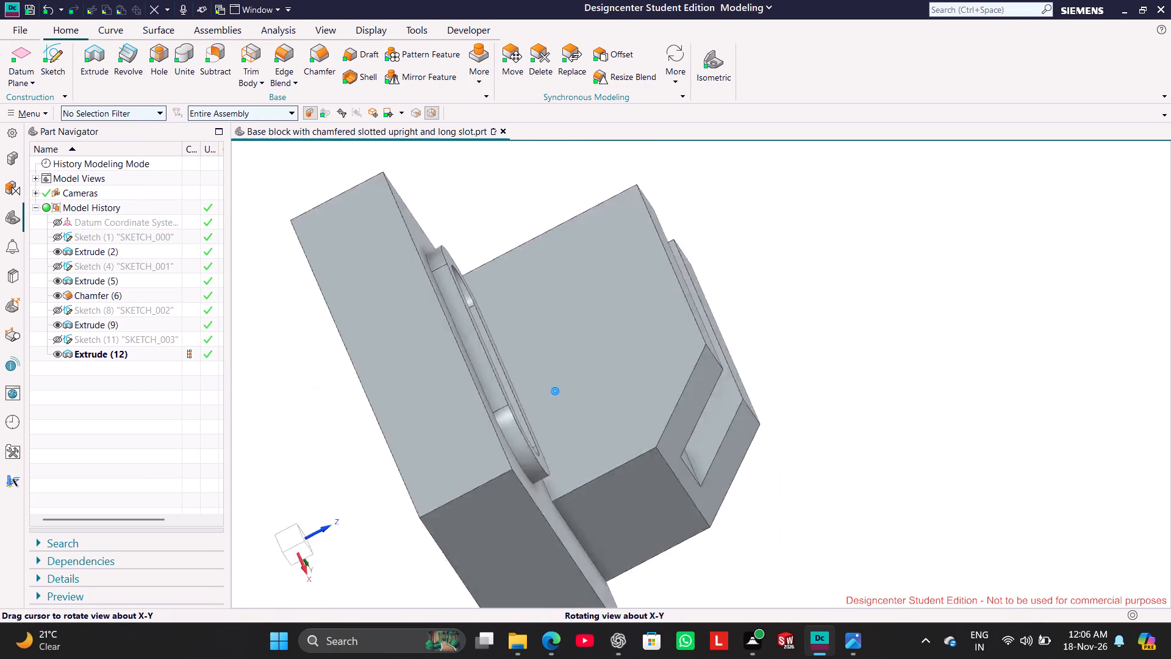
pyautogui.moveTo(314, 398); pyautogui.dragTo(295, 380, button='middle')
pyautogui.moveTo(914, 513); pyautogui.dragTo(970, 467, button='middle')
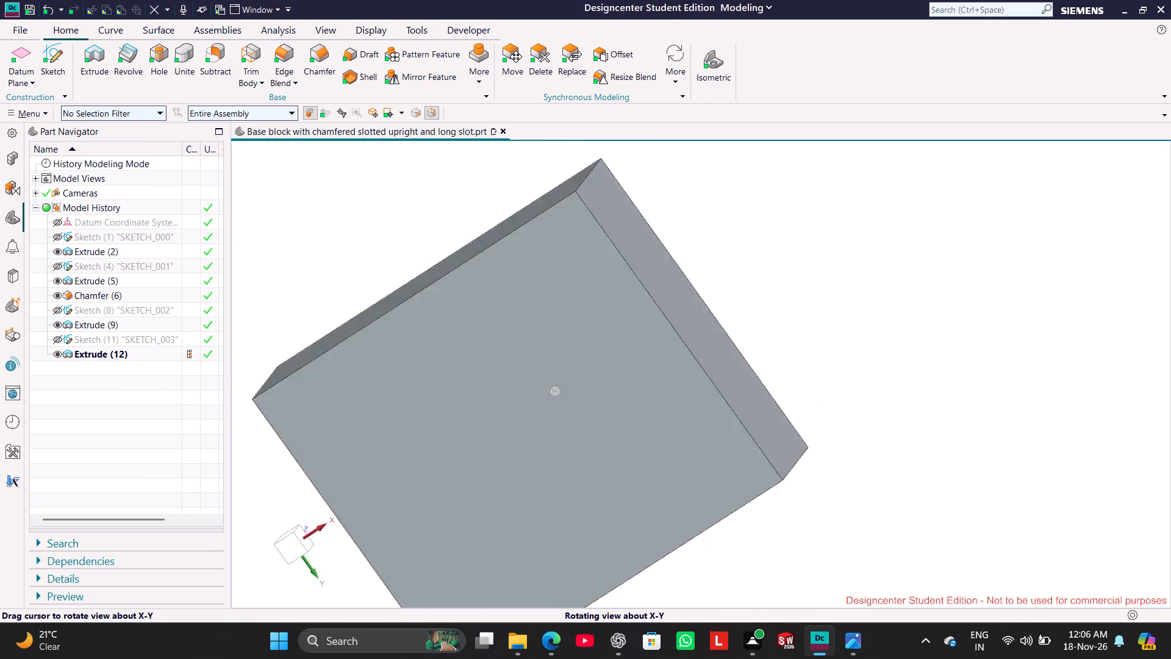
pyautogui.moveTo(970, 467); pyautogui.dragTo(989, 558, button='middle')
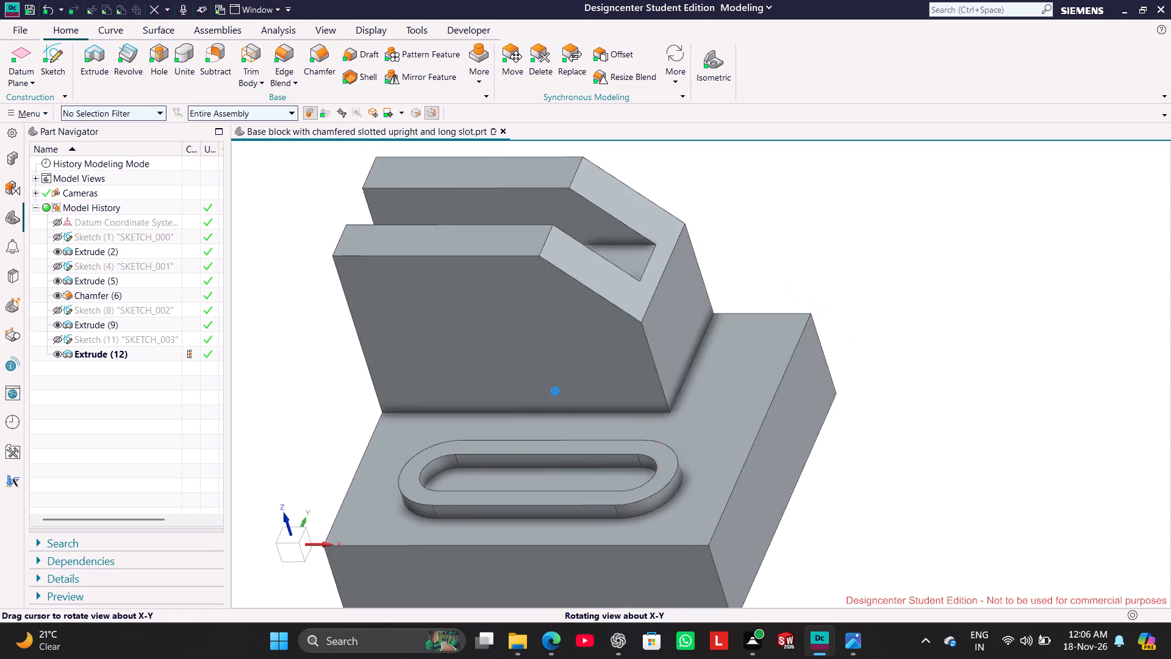
pyautogui.moveTo(989, 558); pyautogui.dragTo(994, 560, button='middle')
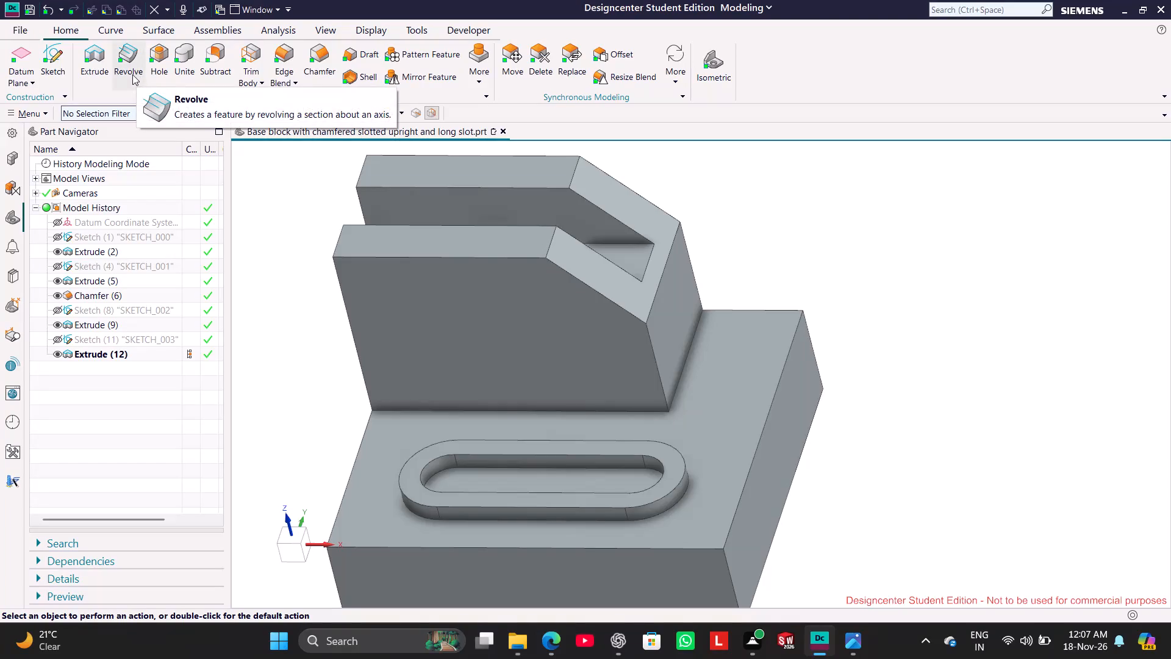
pyautogui.click(215, 67)
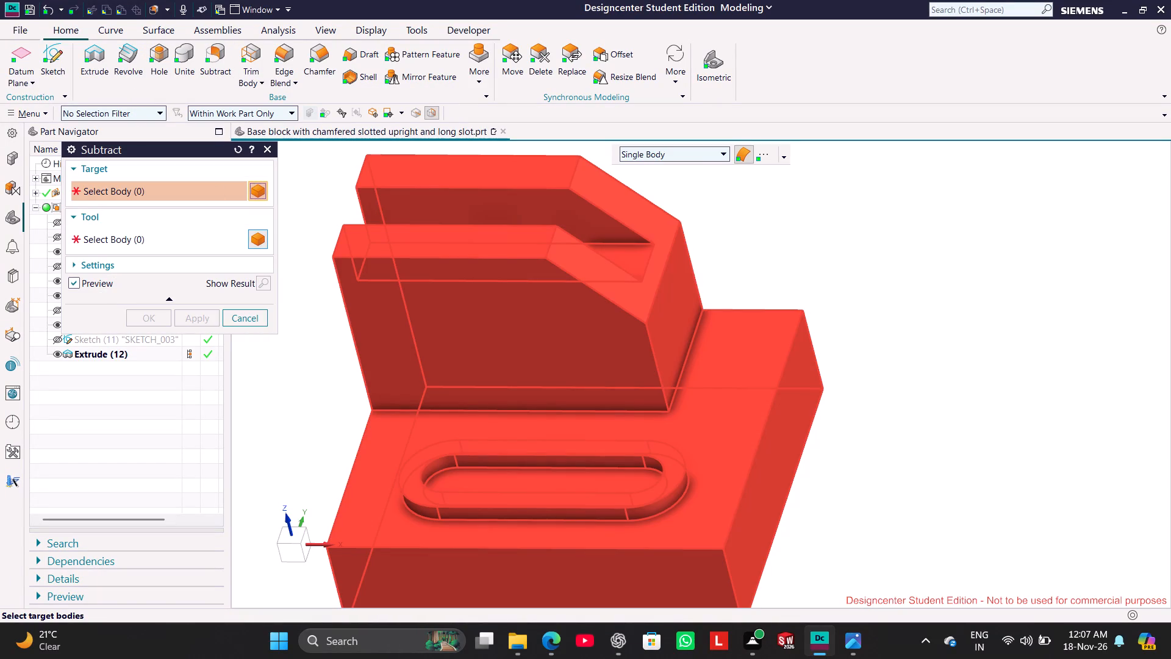
pyautogui.moveTo(920, 266); pyautogui.dragTo(940, 246, button='middle')
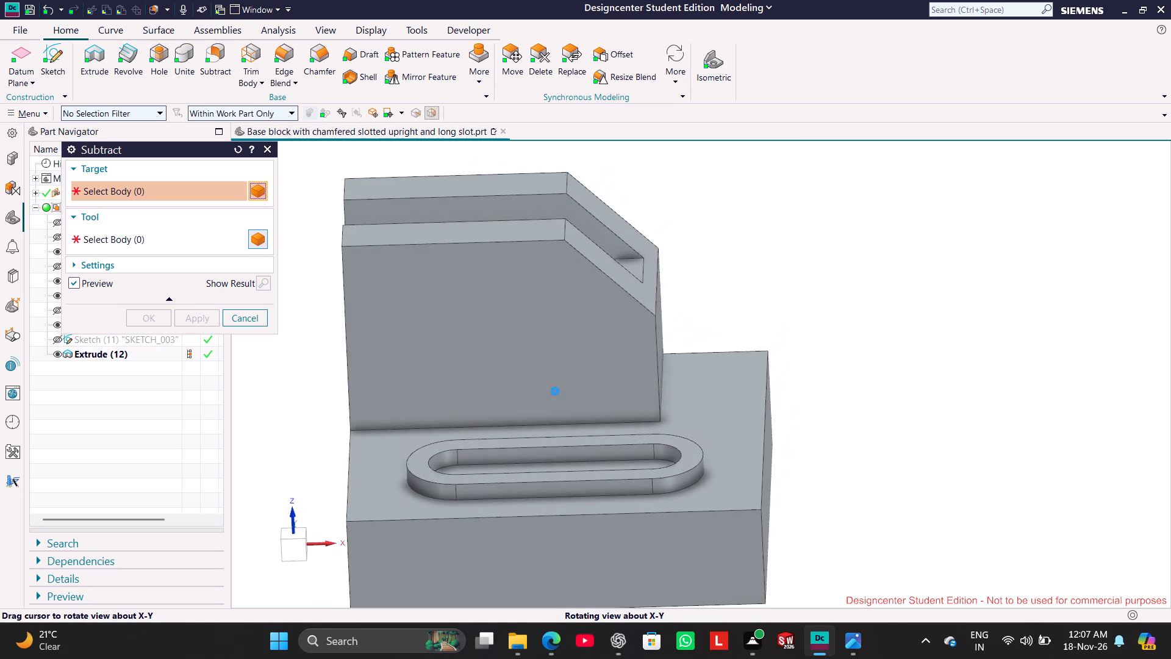
pyautogui.moveTo(940, 246); pyautogui.dragTo(937, 258, button='middle')
pyautogui.click(593, 487)
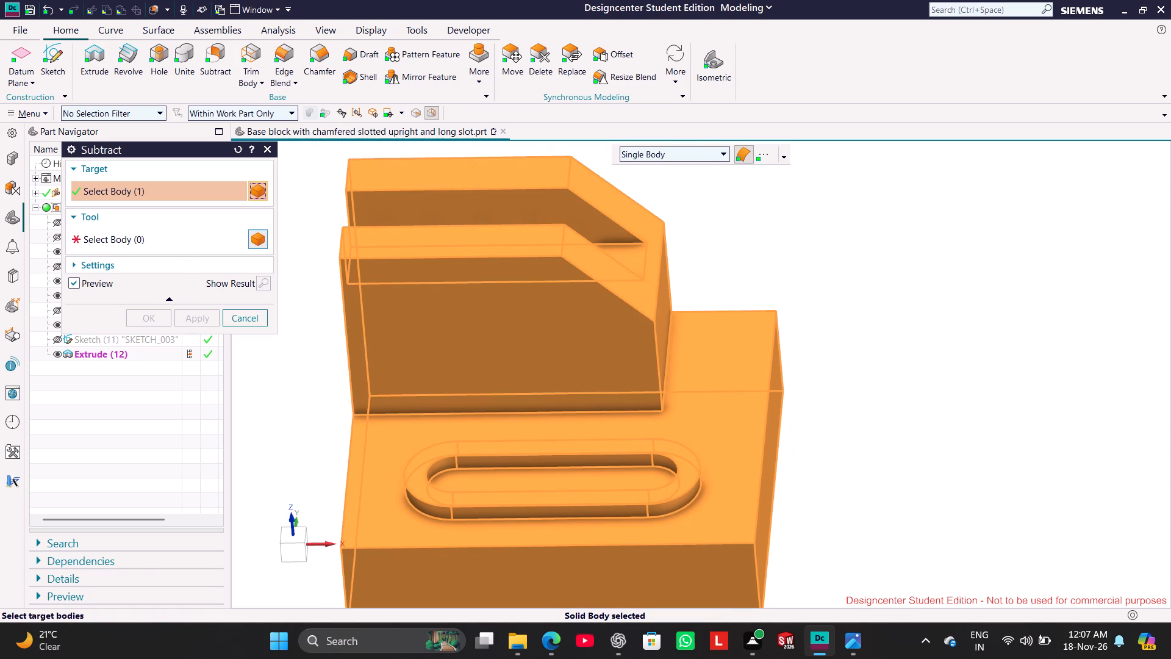
pyautogui.click(154, 230)
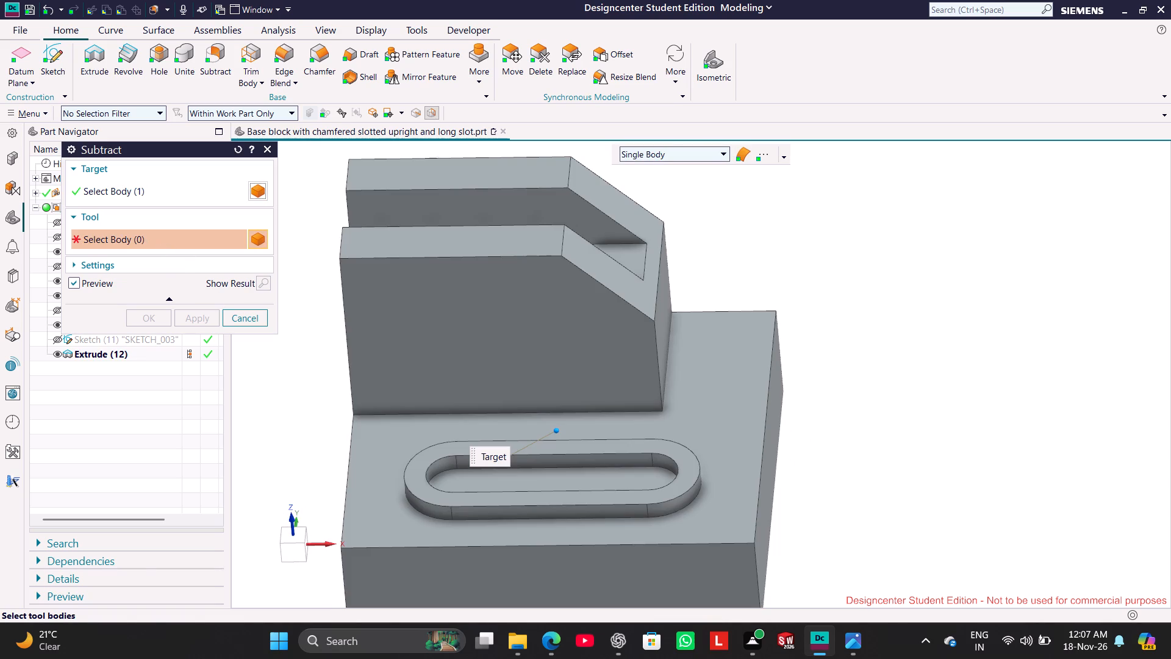
pyautogui.click(565, 488)
pyautogui.click(565, 485)
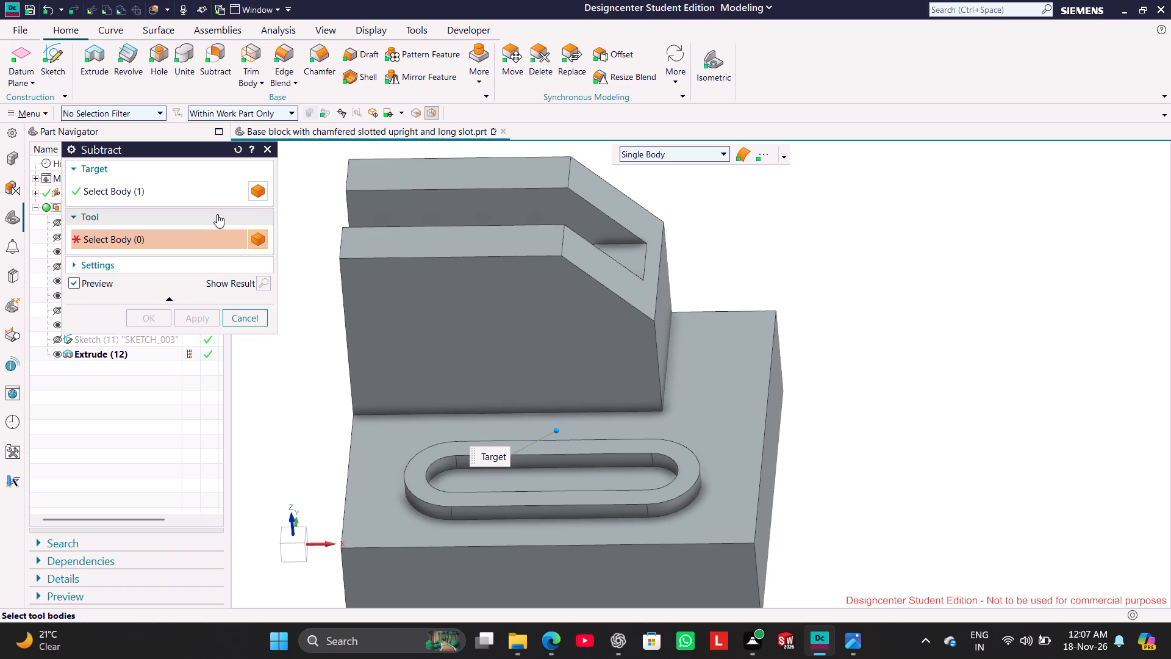
pyautogui.click(523, 477)
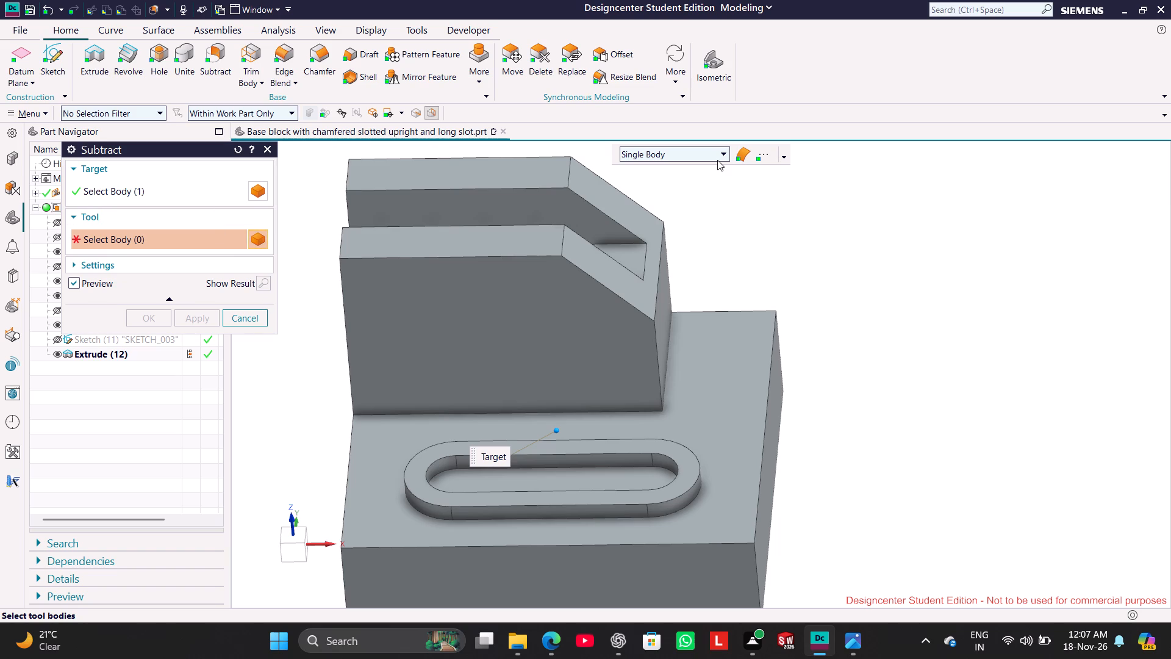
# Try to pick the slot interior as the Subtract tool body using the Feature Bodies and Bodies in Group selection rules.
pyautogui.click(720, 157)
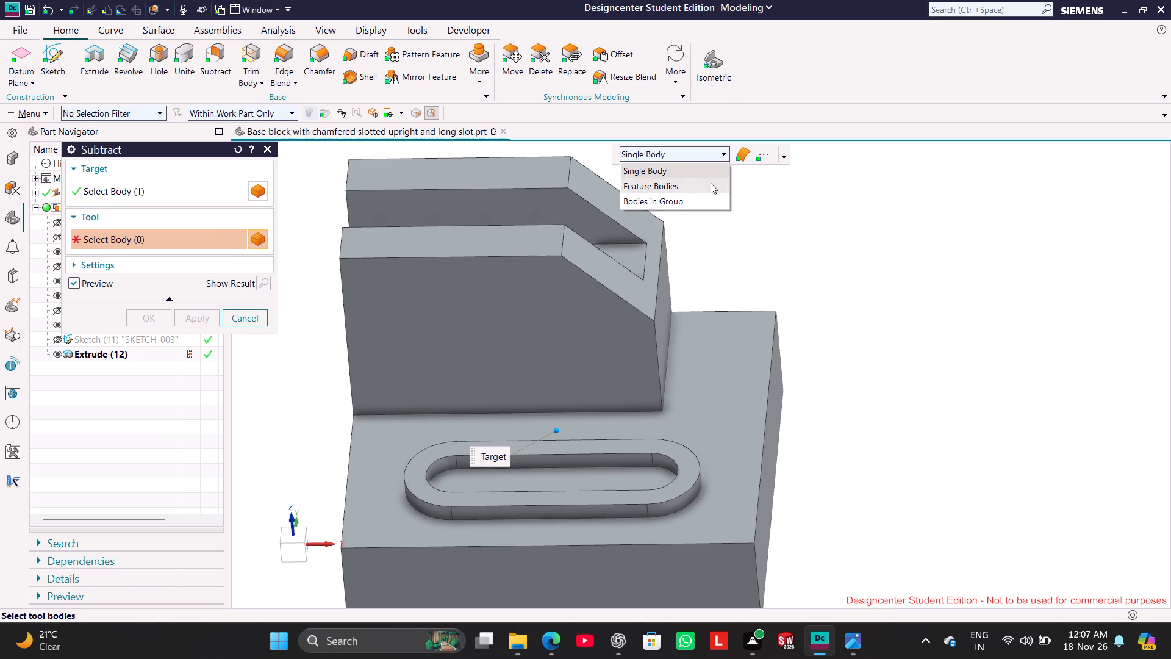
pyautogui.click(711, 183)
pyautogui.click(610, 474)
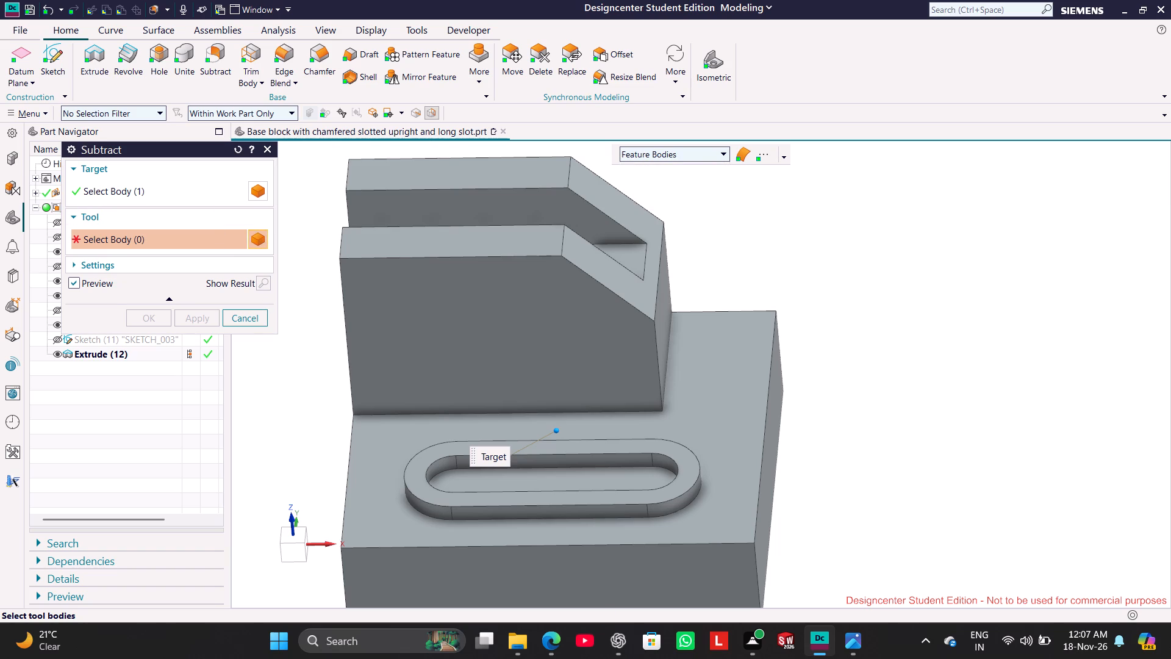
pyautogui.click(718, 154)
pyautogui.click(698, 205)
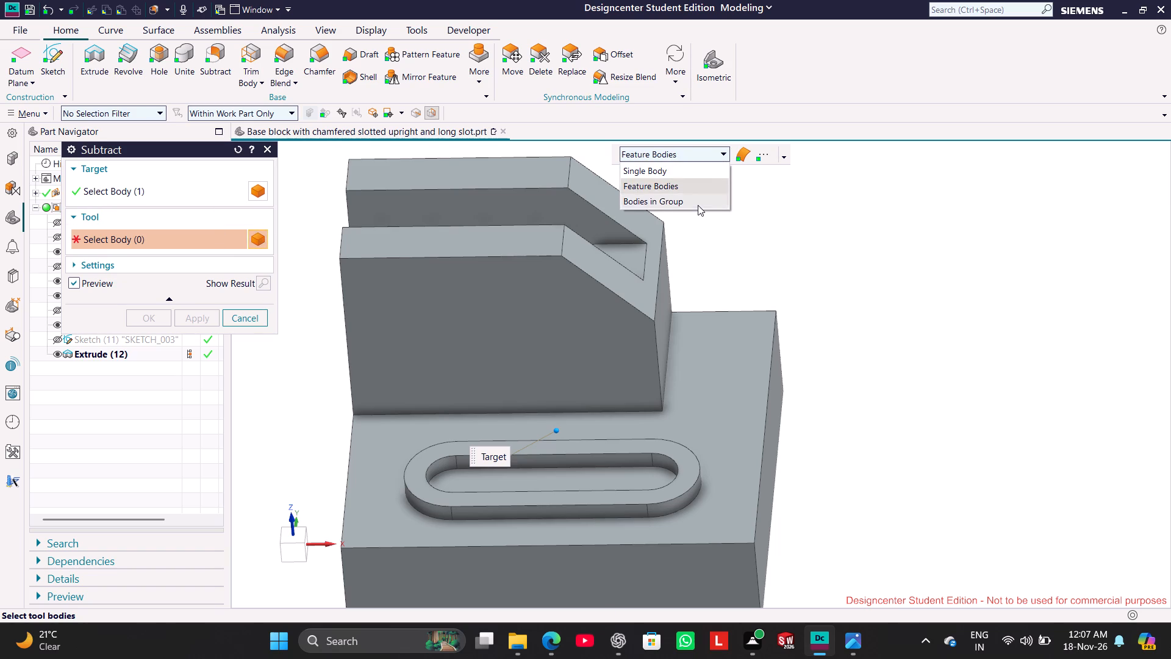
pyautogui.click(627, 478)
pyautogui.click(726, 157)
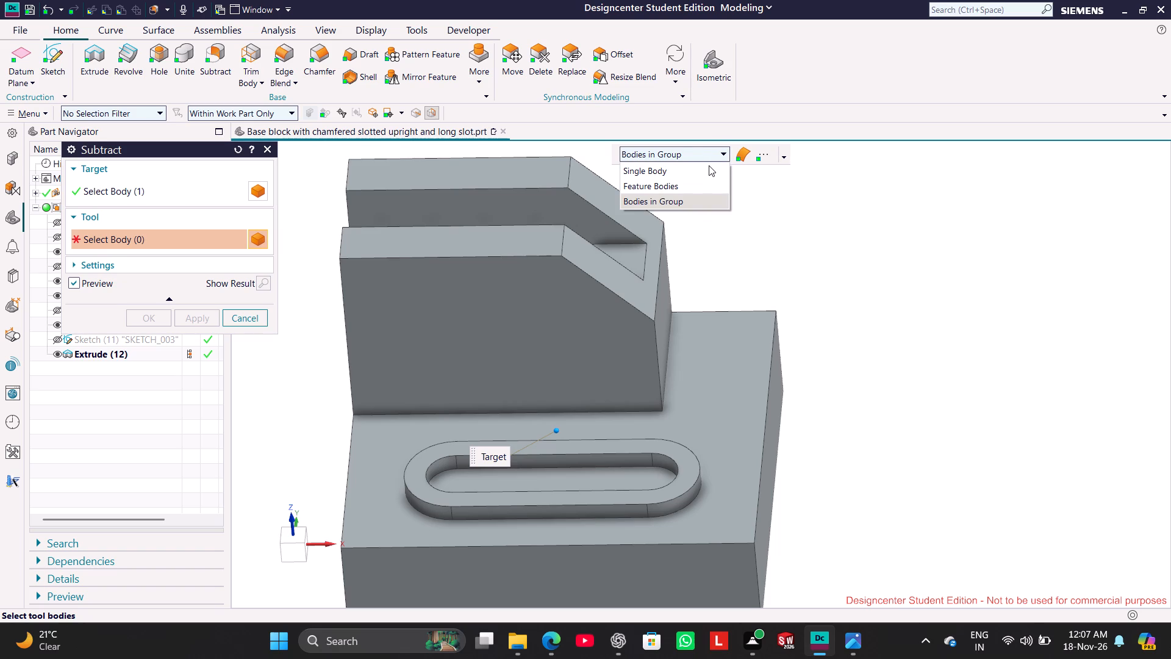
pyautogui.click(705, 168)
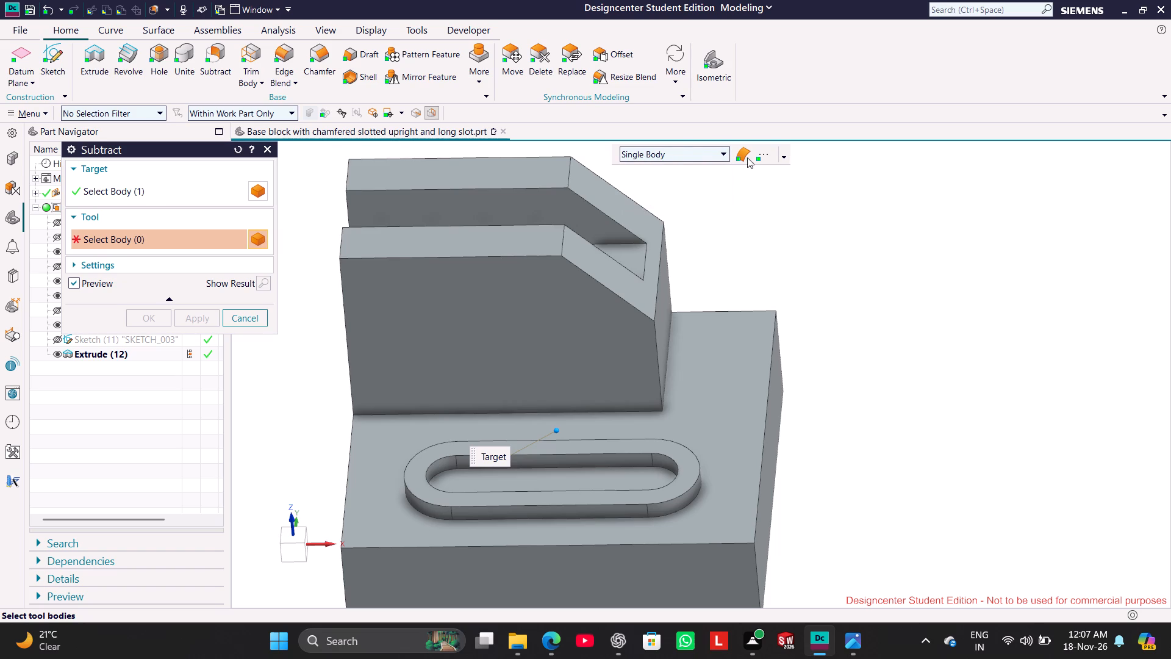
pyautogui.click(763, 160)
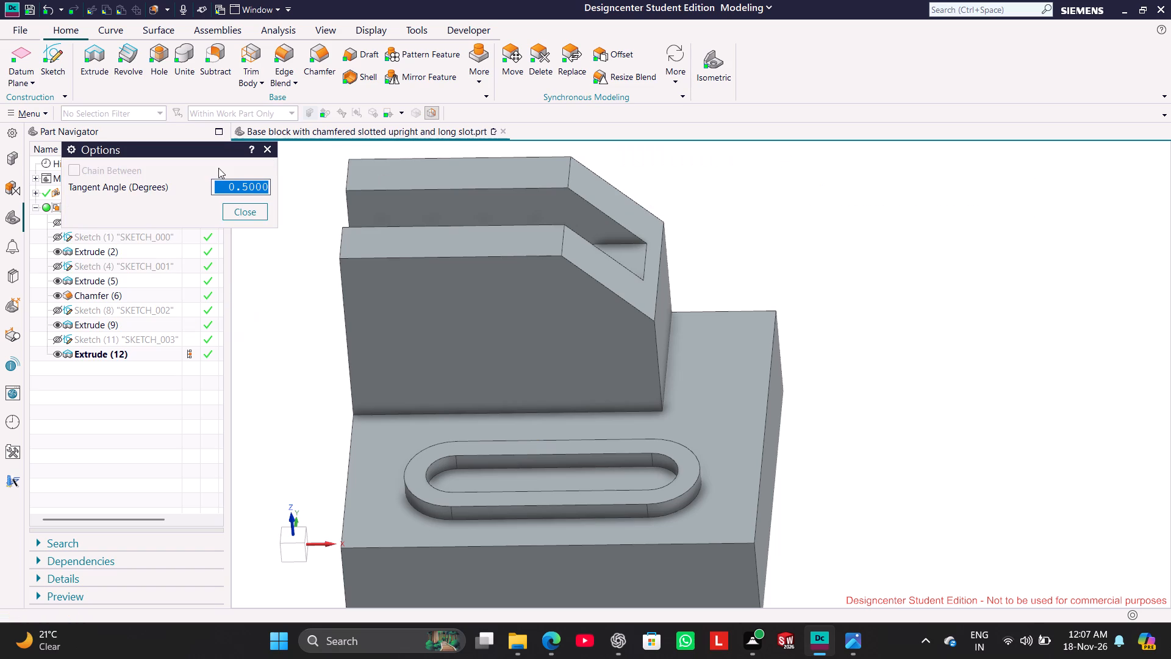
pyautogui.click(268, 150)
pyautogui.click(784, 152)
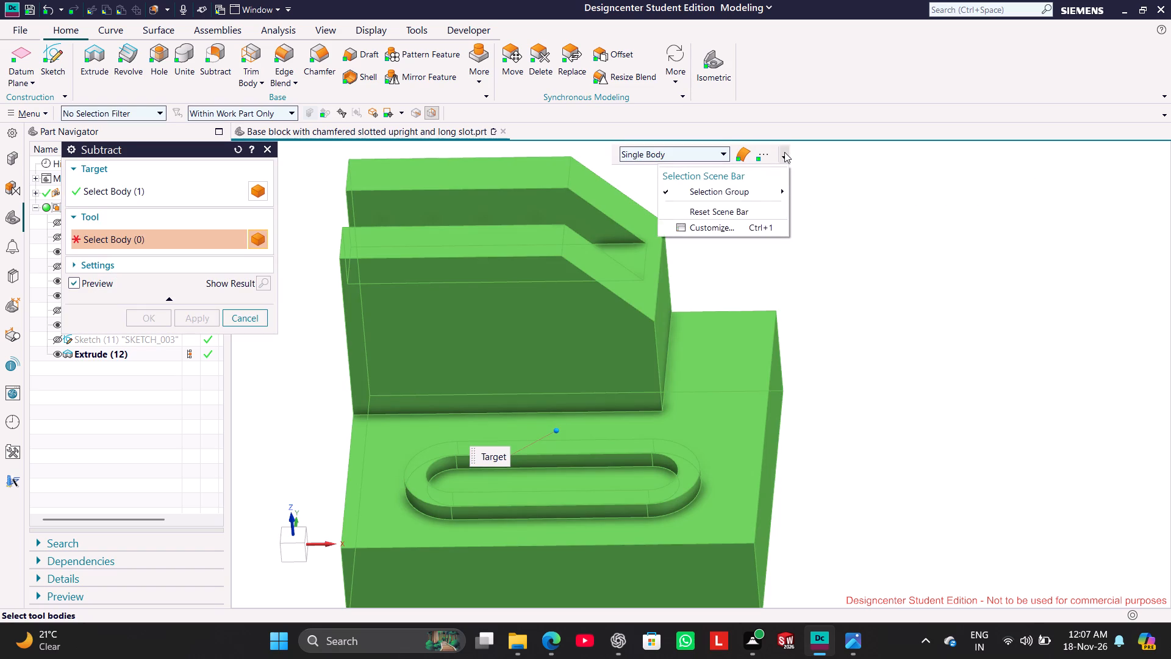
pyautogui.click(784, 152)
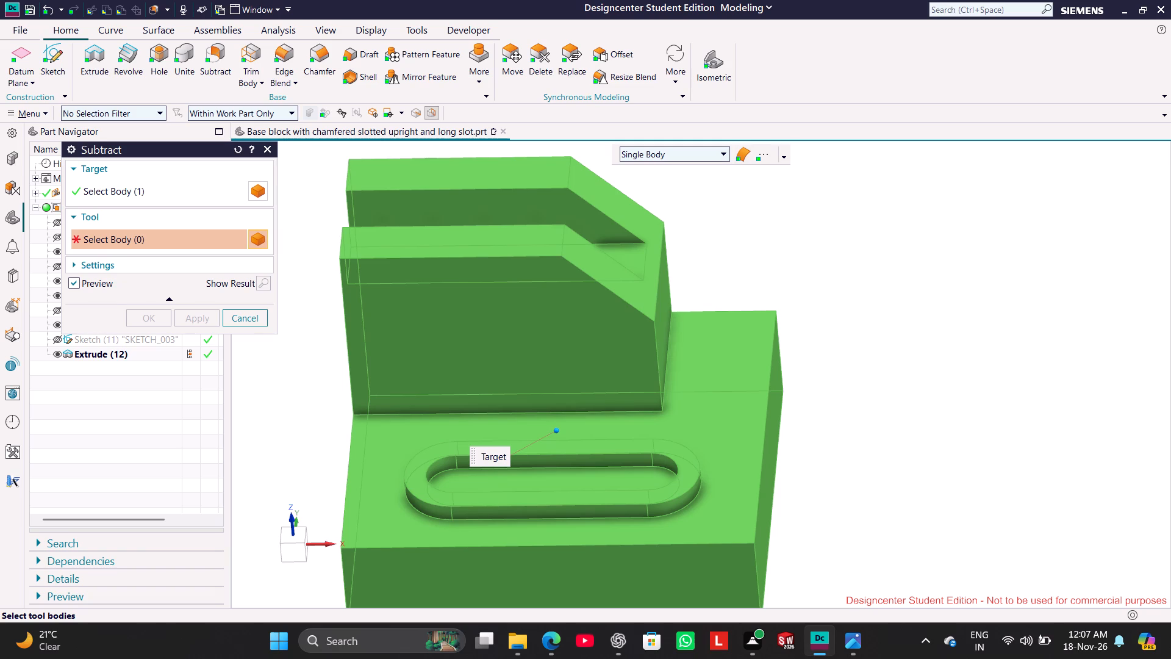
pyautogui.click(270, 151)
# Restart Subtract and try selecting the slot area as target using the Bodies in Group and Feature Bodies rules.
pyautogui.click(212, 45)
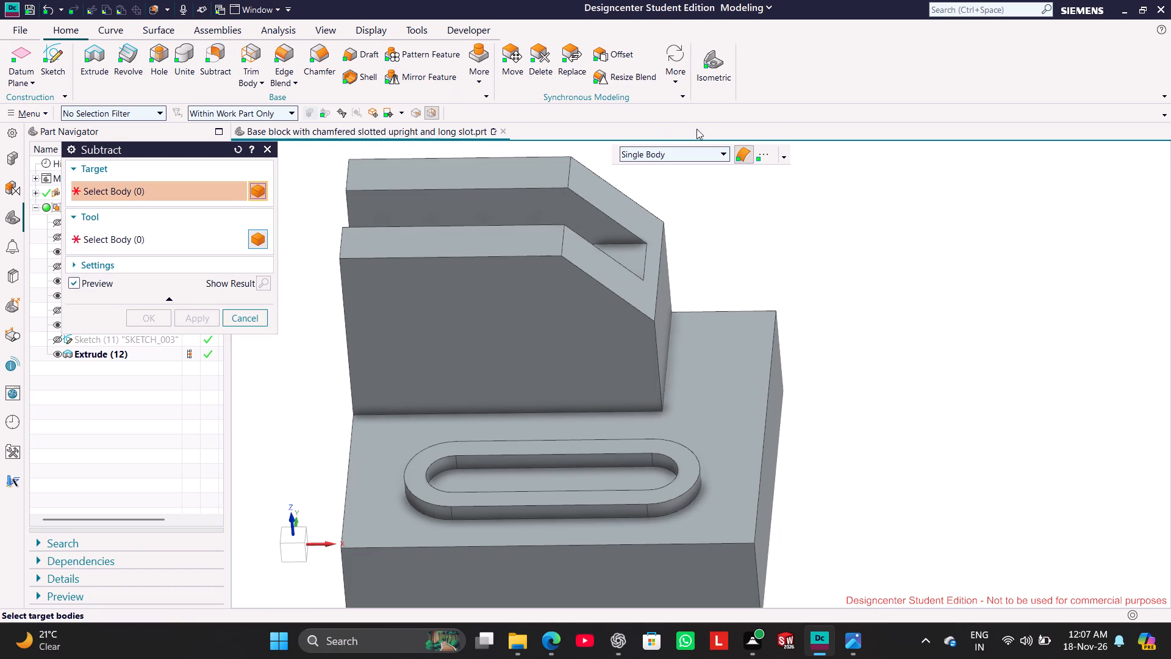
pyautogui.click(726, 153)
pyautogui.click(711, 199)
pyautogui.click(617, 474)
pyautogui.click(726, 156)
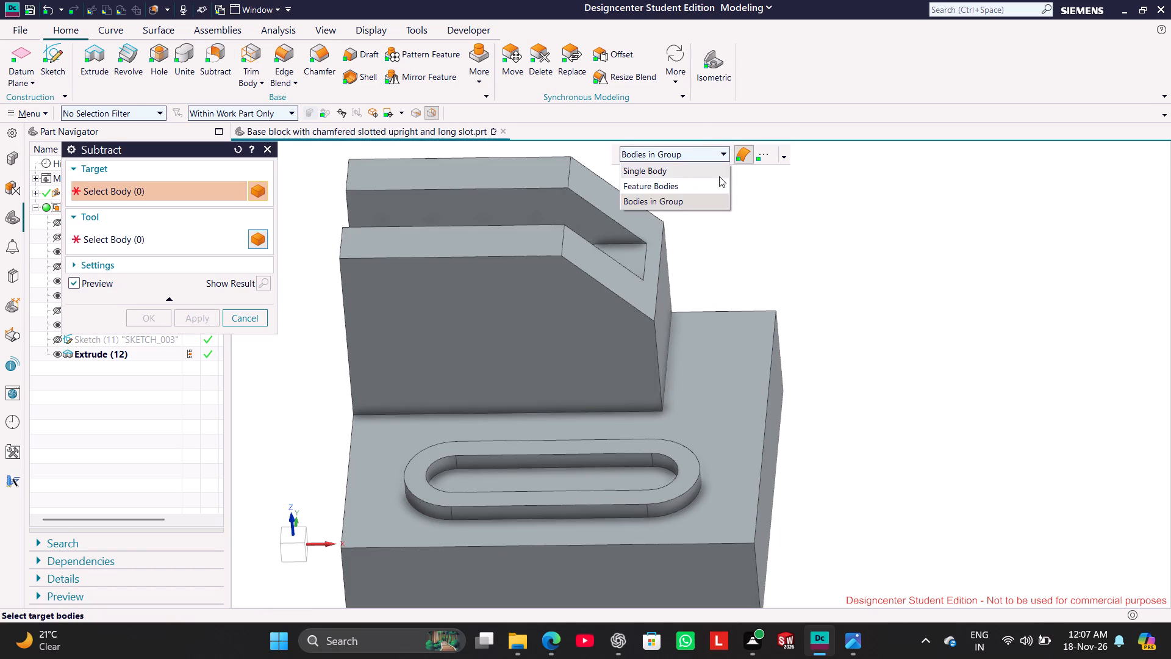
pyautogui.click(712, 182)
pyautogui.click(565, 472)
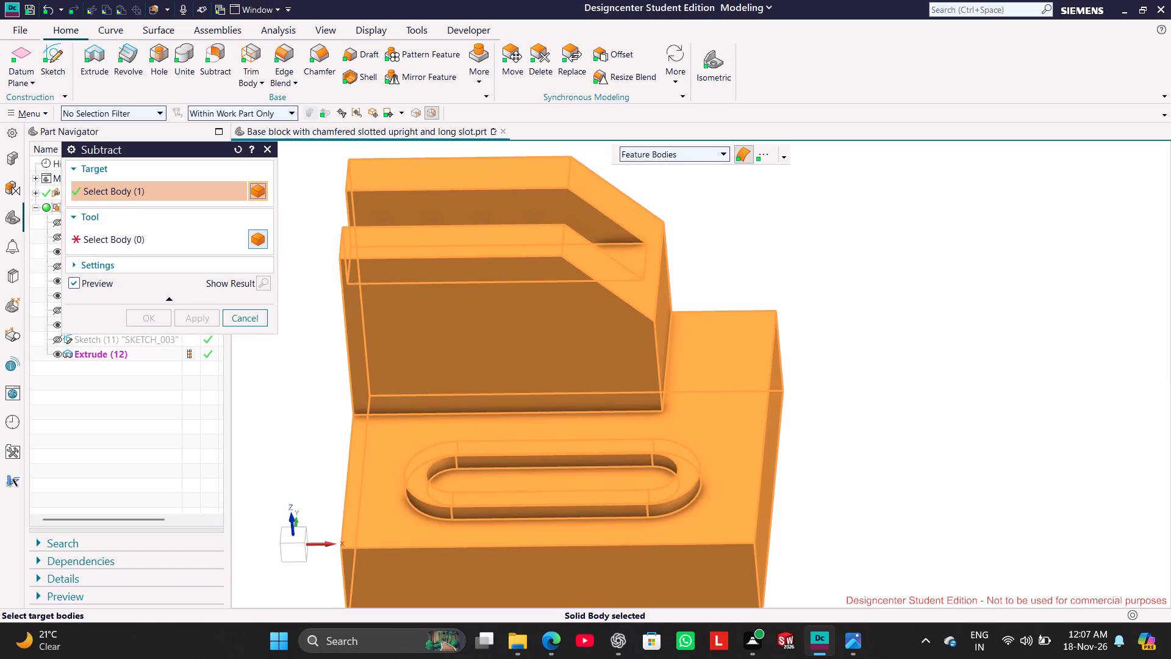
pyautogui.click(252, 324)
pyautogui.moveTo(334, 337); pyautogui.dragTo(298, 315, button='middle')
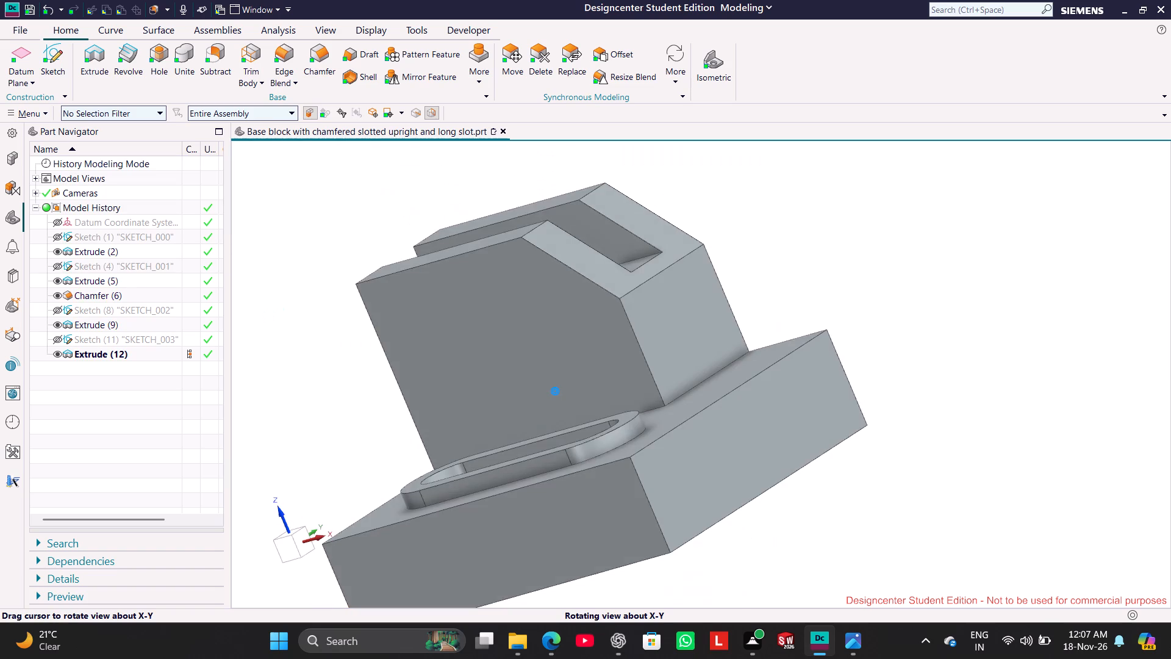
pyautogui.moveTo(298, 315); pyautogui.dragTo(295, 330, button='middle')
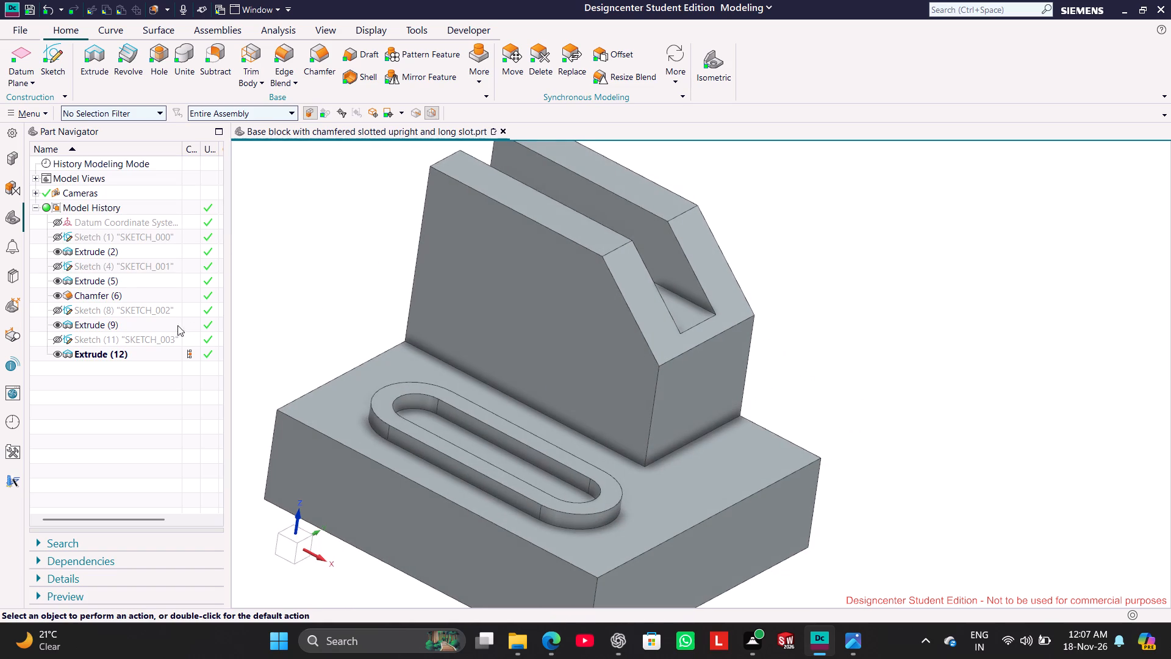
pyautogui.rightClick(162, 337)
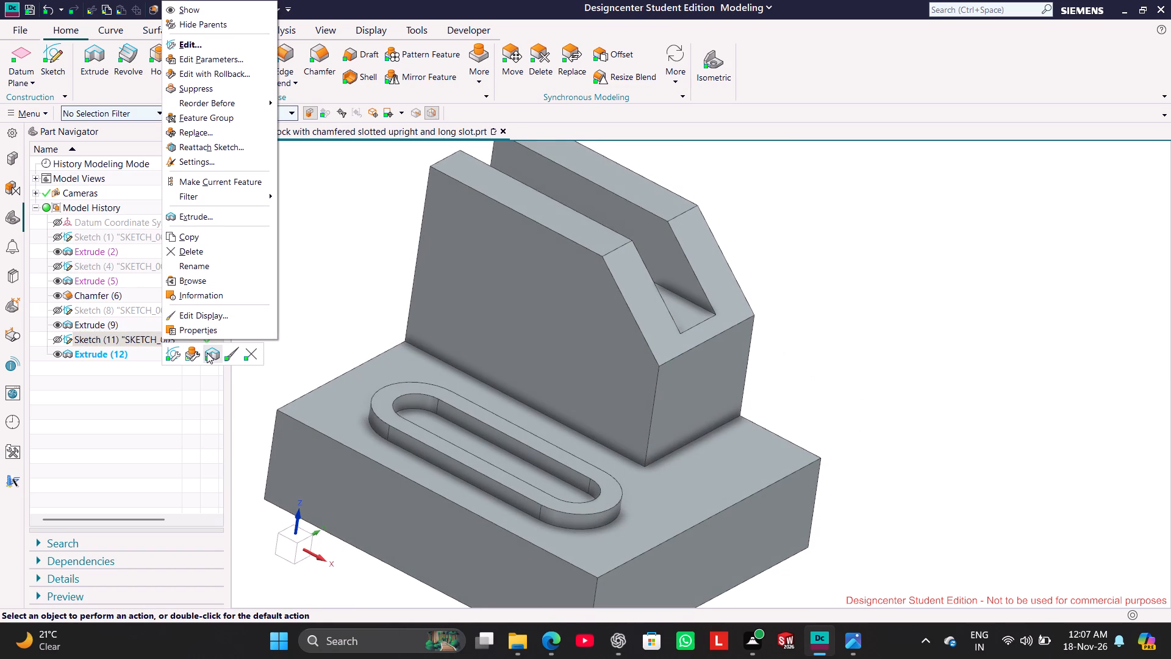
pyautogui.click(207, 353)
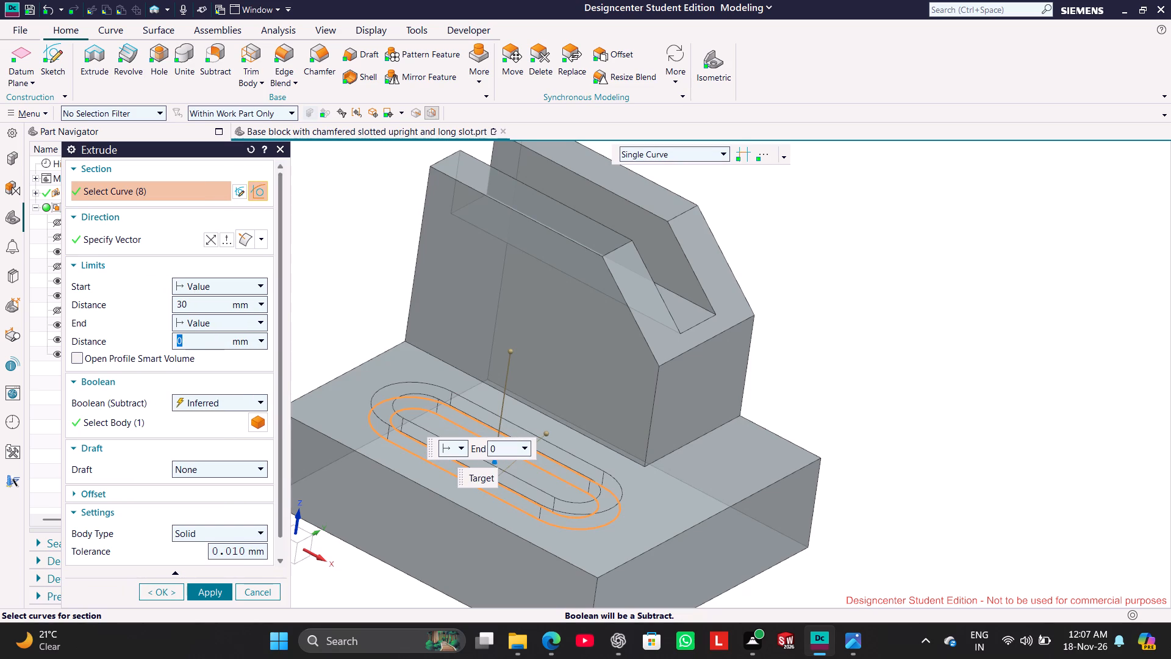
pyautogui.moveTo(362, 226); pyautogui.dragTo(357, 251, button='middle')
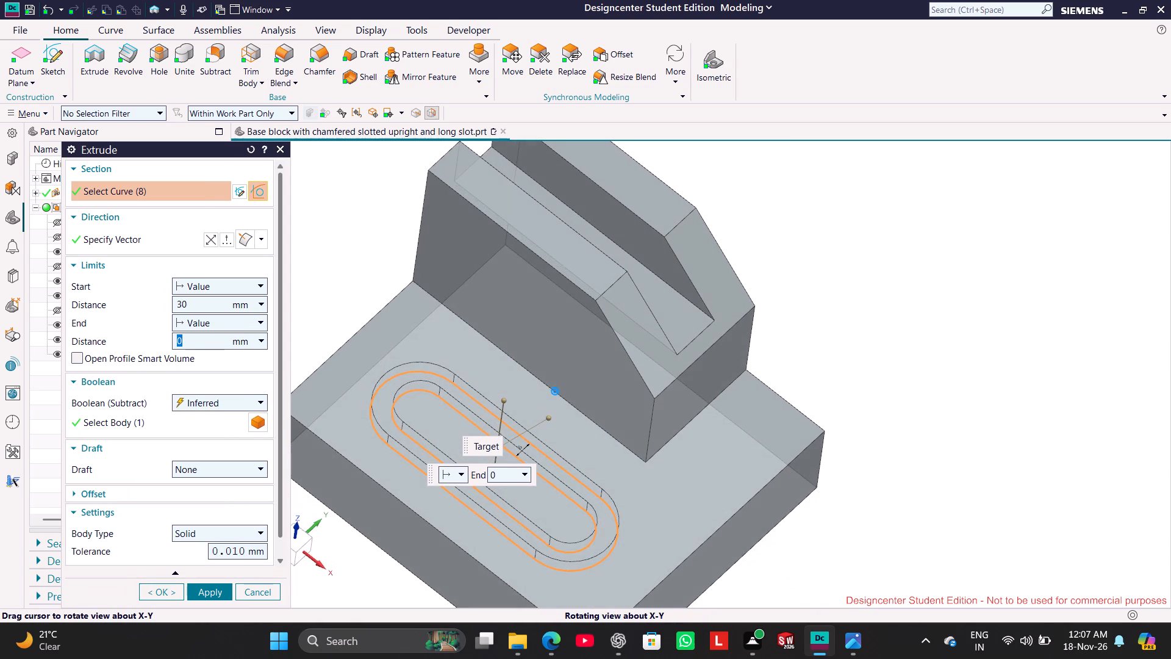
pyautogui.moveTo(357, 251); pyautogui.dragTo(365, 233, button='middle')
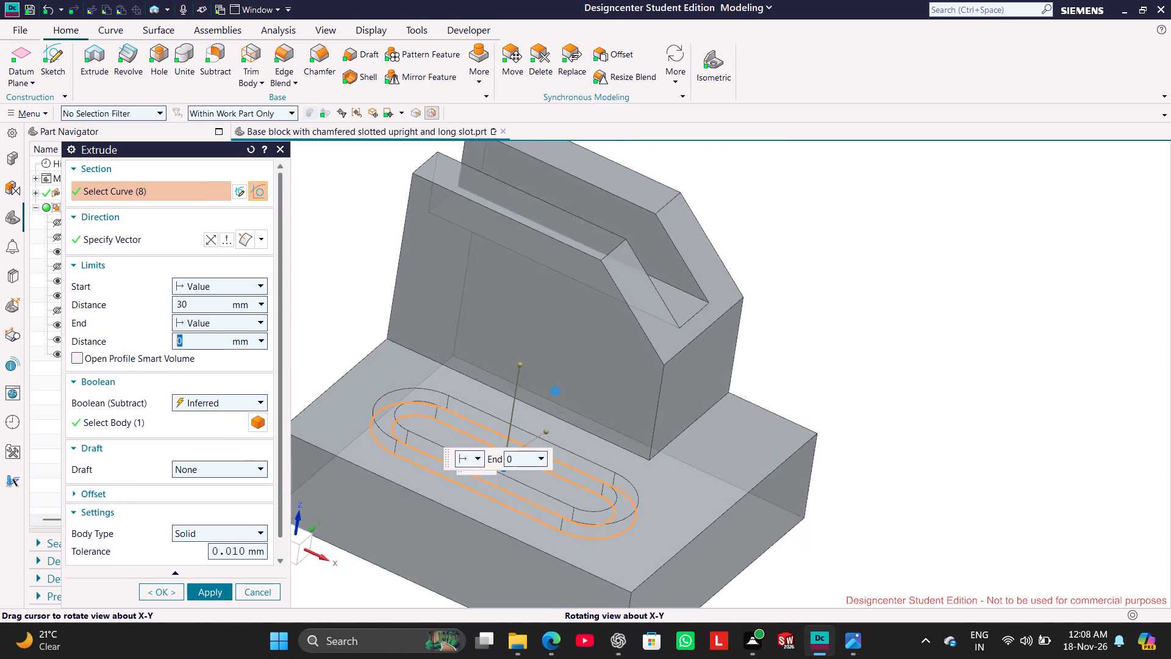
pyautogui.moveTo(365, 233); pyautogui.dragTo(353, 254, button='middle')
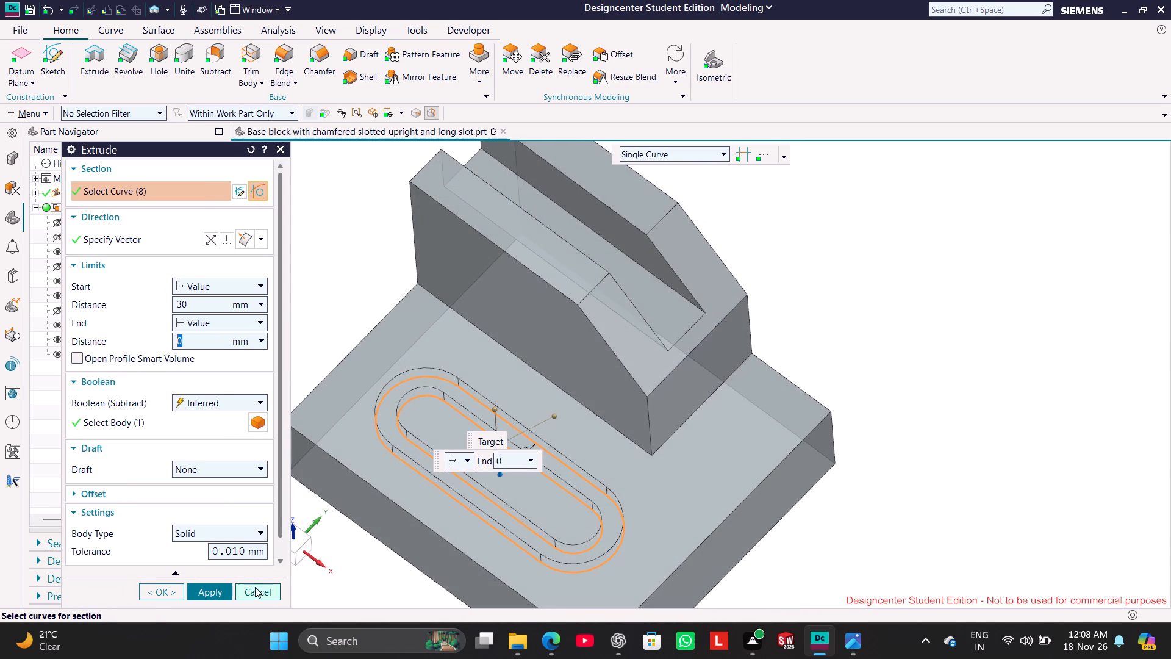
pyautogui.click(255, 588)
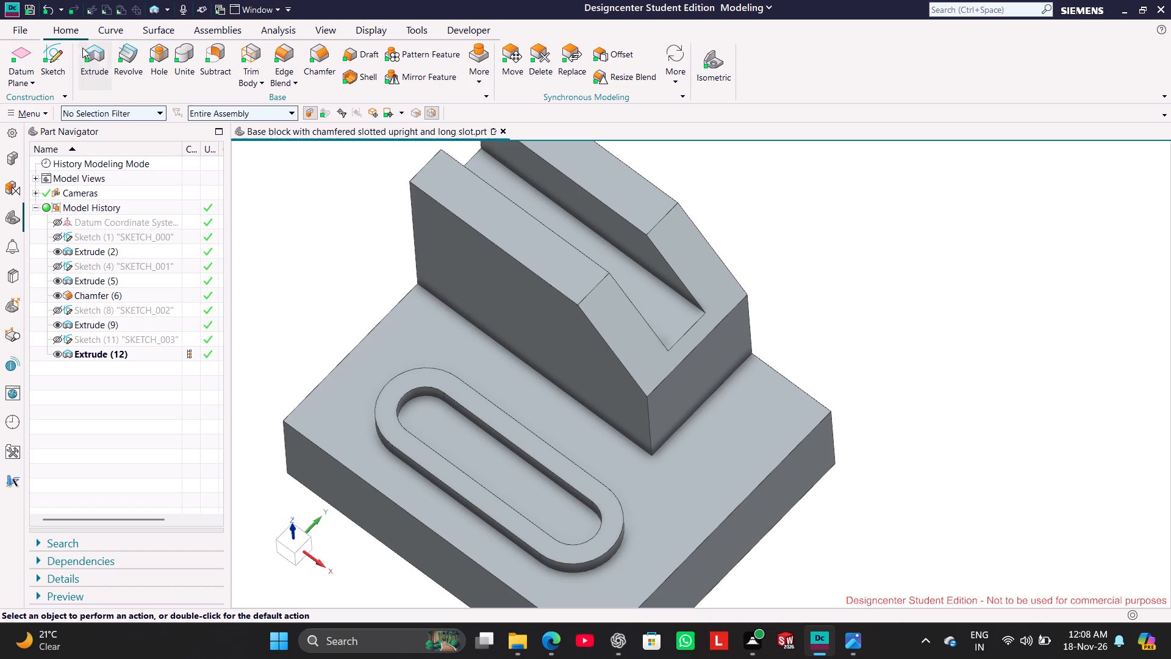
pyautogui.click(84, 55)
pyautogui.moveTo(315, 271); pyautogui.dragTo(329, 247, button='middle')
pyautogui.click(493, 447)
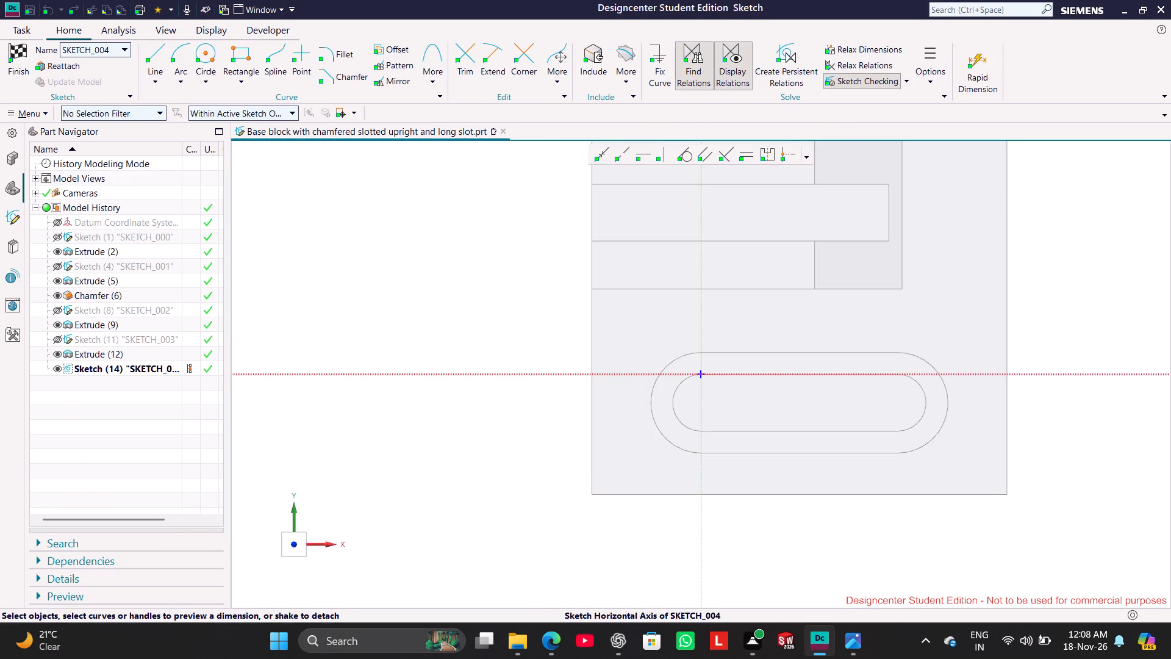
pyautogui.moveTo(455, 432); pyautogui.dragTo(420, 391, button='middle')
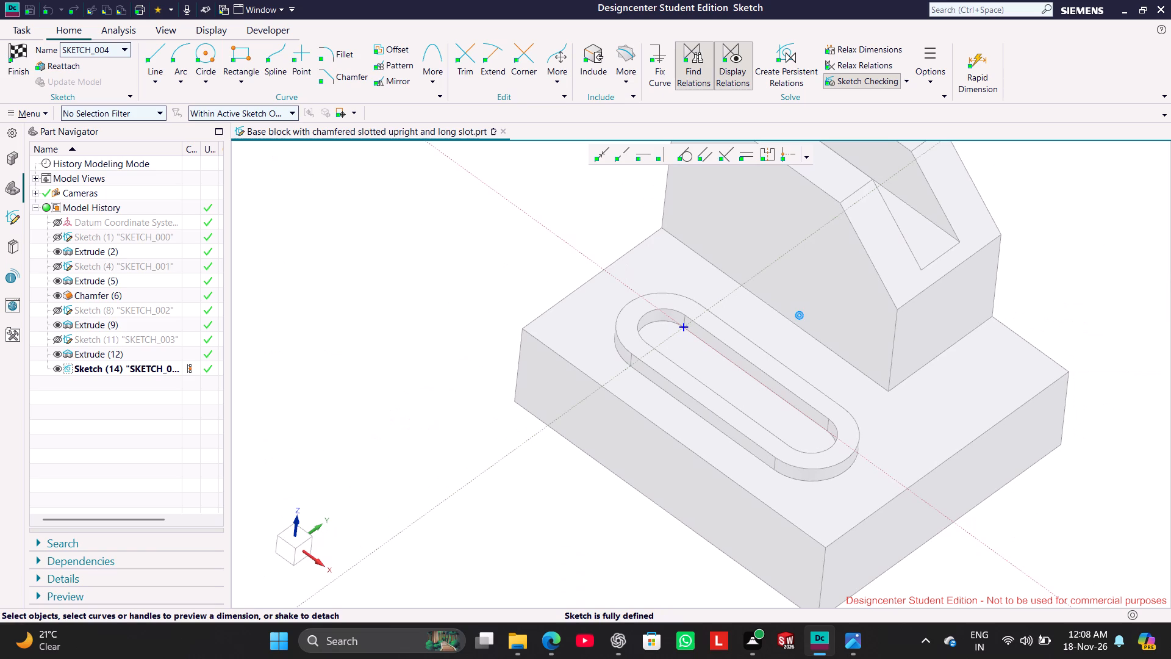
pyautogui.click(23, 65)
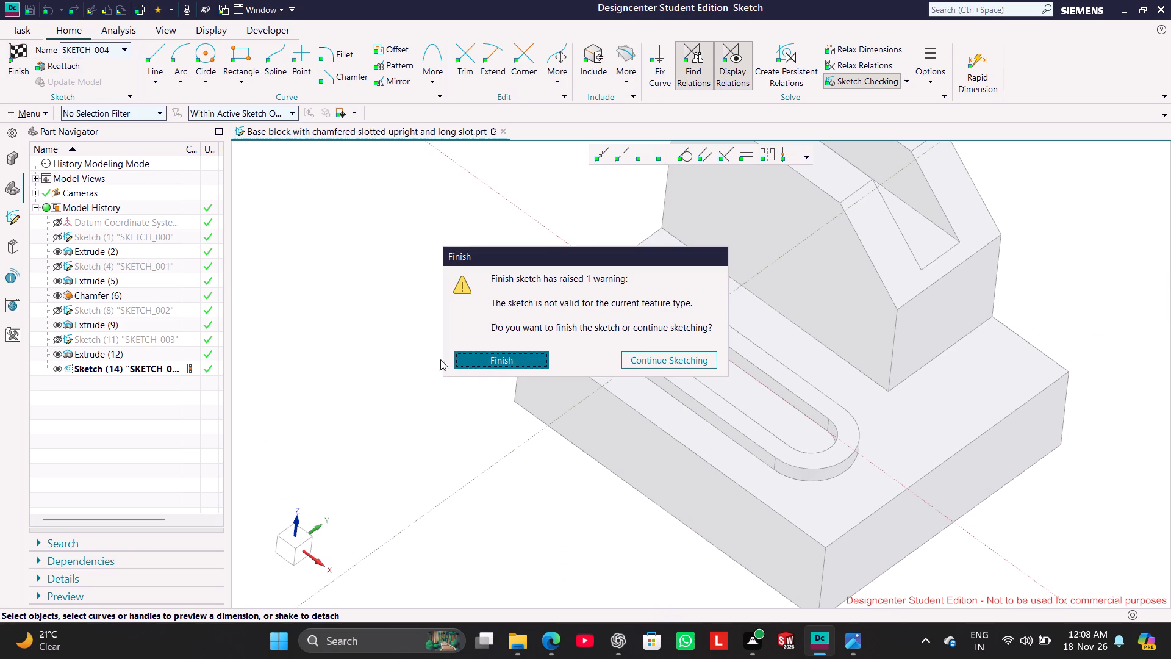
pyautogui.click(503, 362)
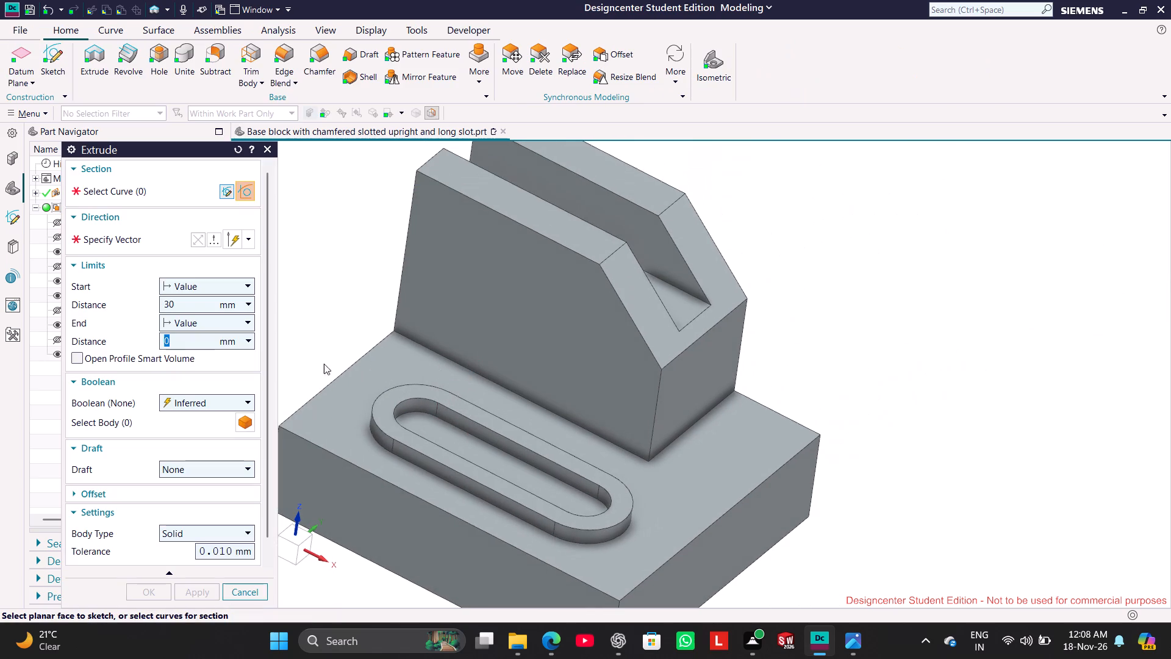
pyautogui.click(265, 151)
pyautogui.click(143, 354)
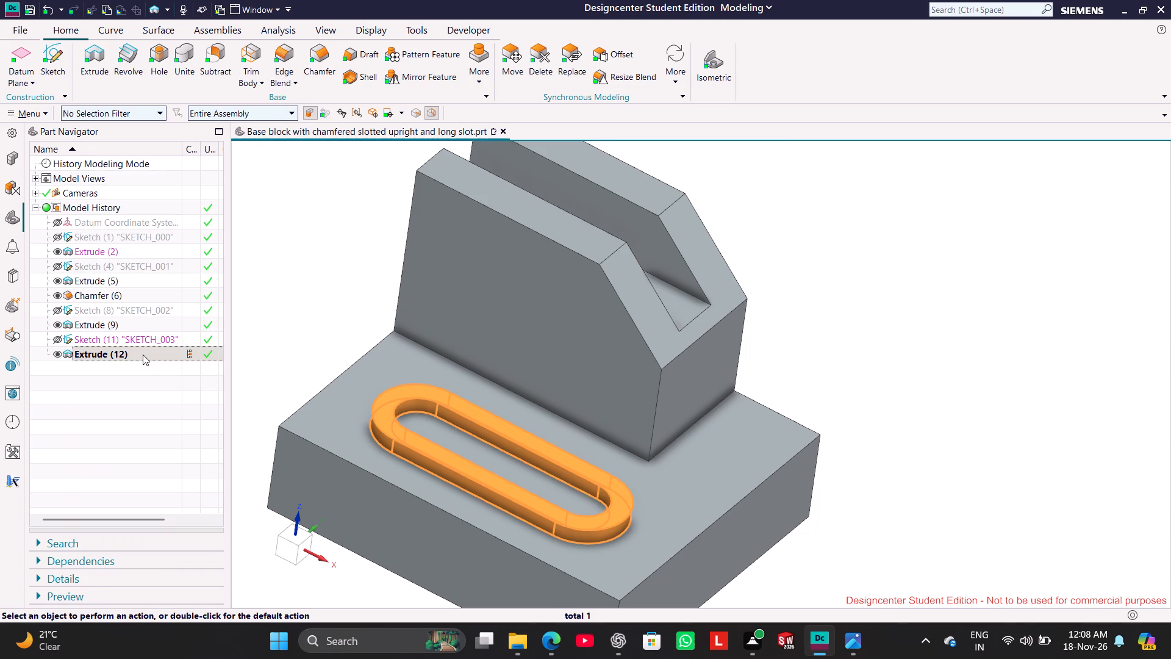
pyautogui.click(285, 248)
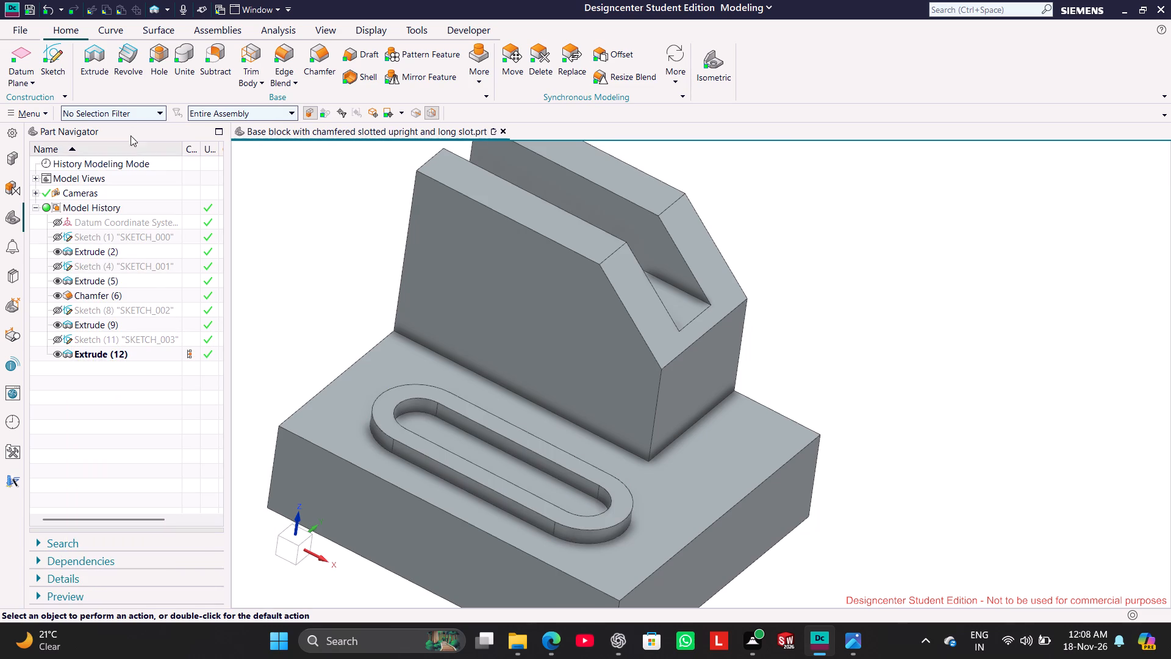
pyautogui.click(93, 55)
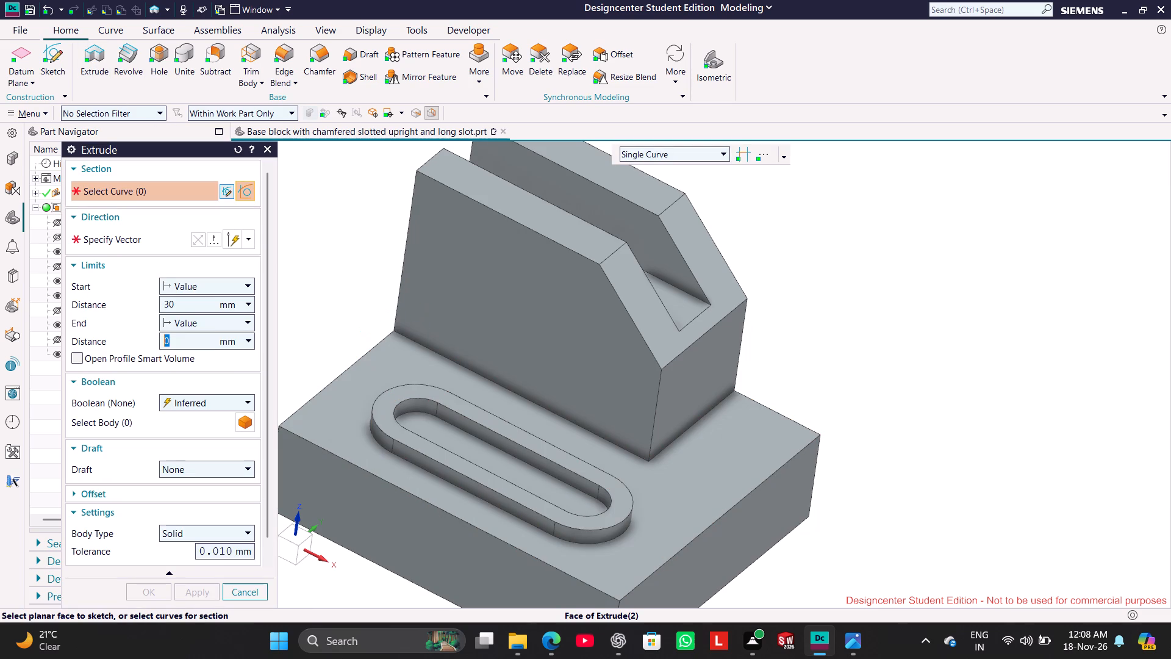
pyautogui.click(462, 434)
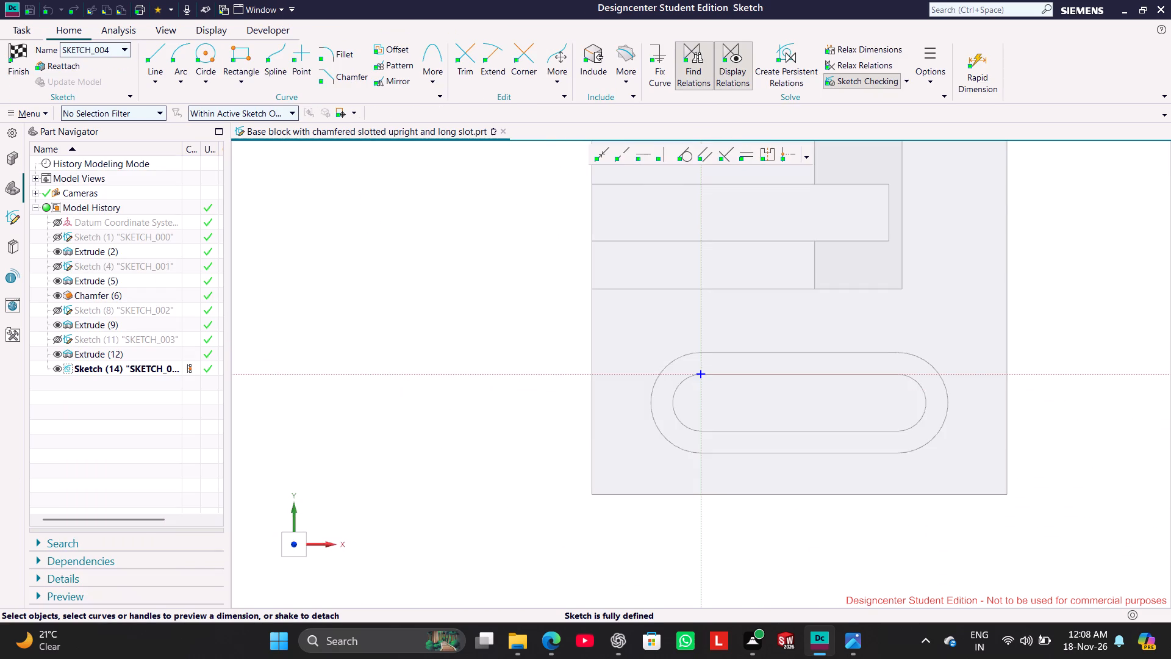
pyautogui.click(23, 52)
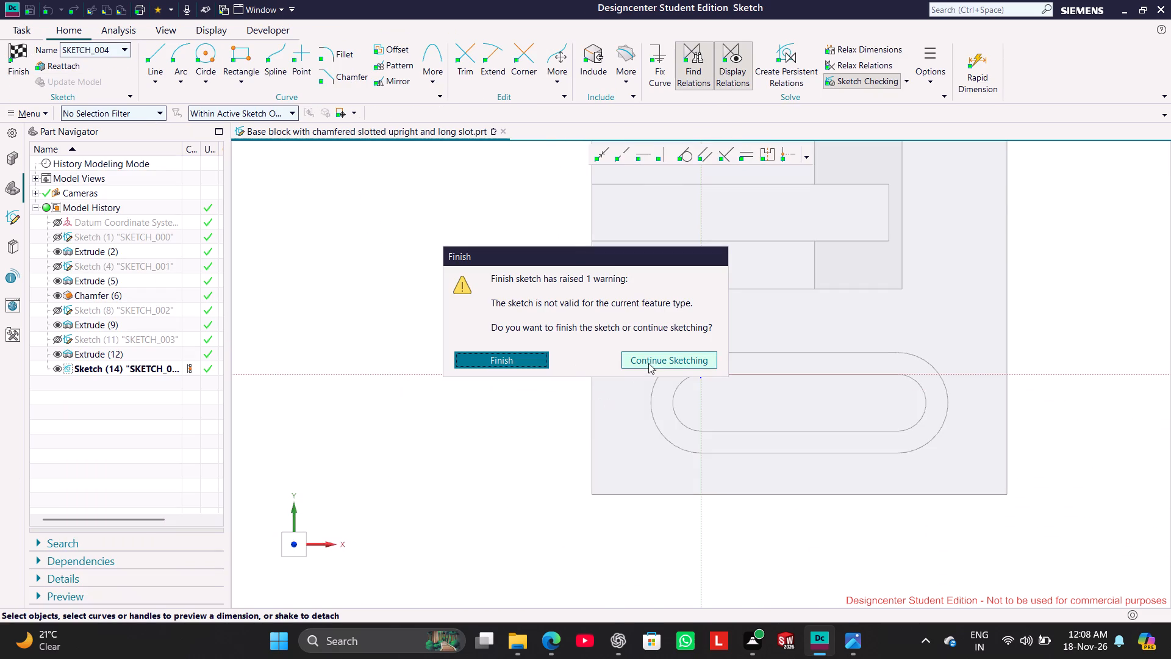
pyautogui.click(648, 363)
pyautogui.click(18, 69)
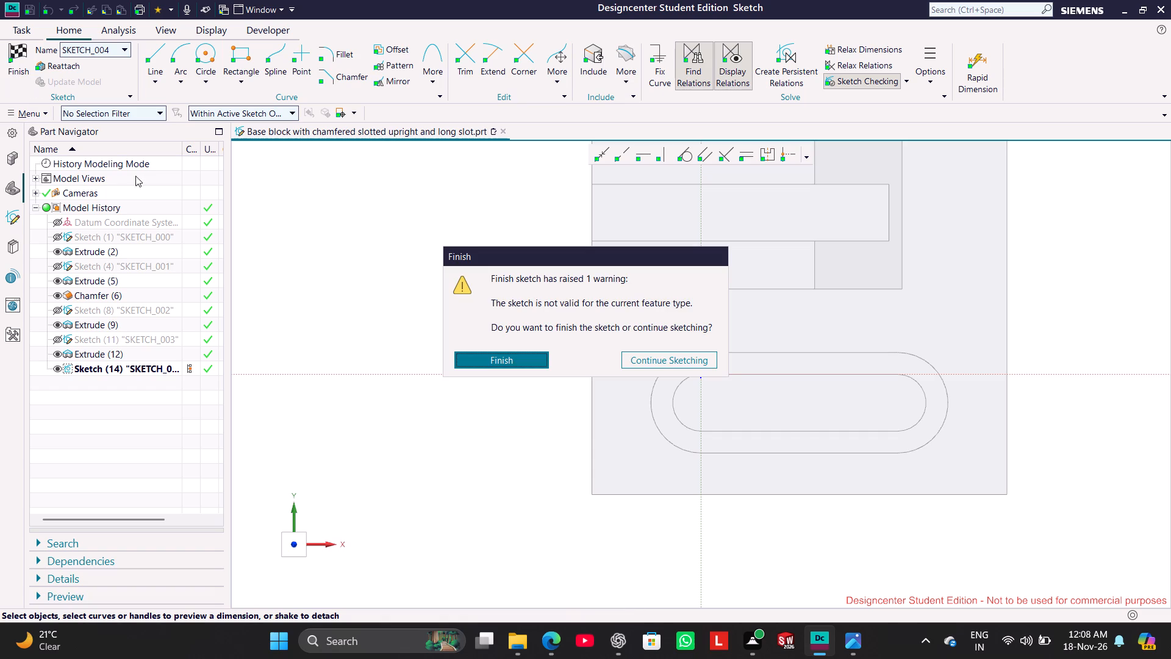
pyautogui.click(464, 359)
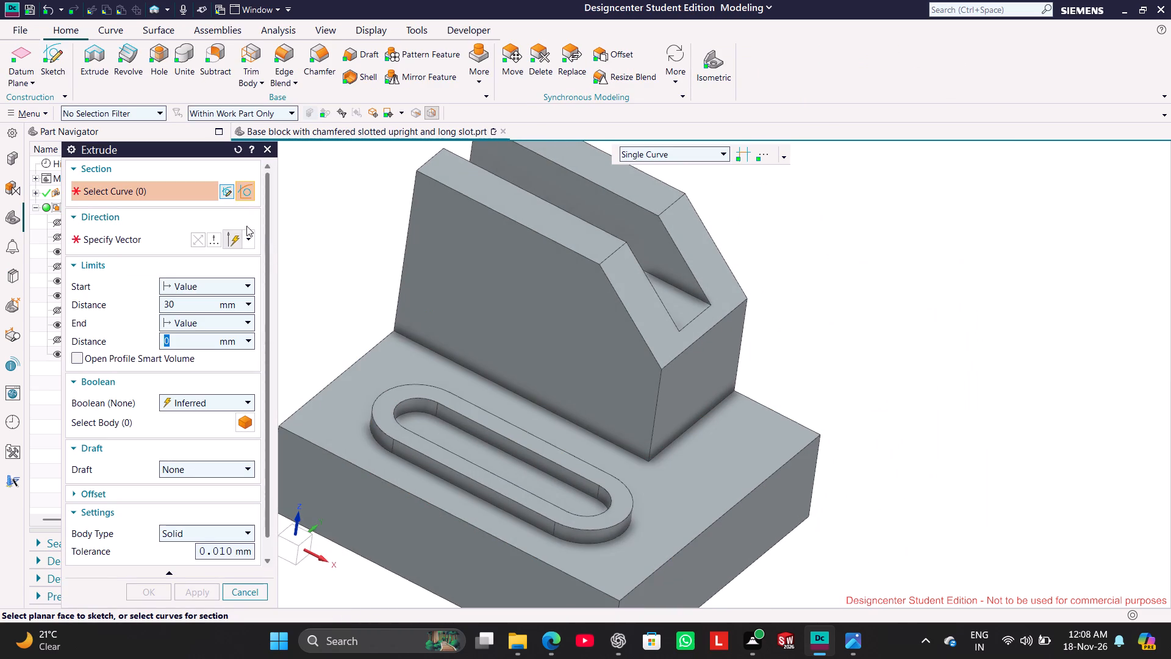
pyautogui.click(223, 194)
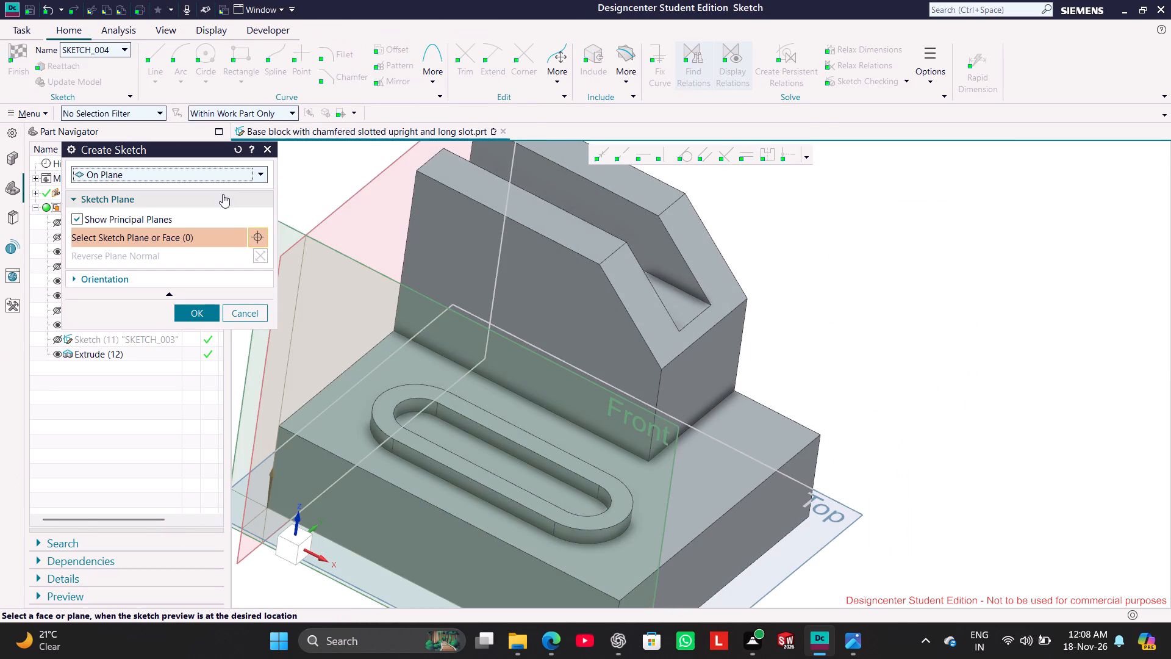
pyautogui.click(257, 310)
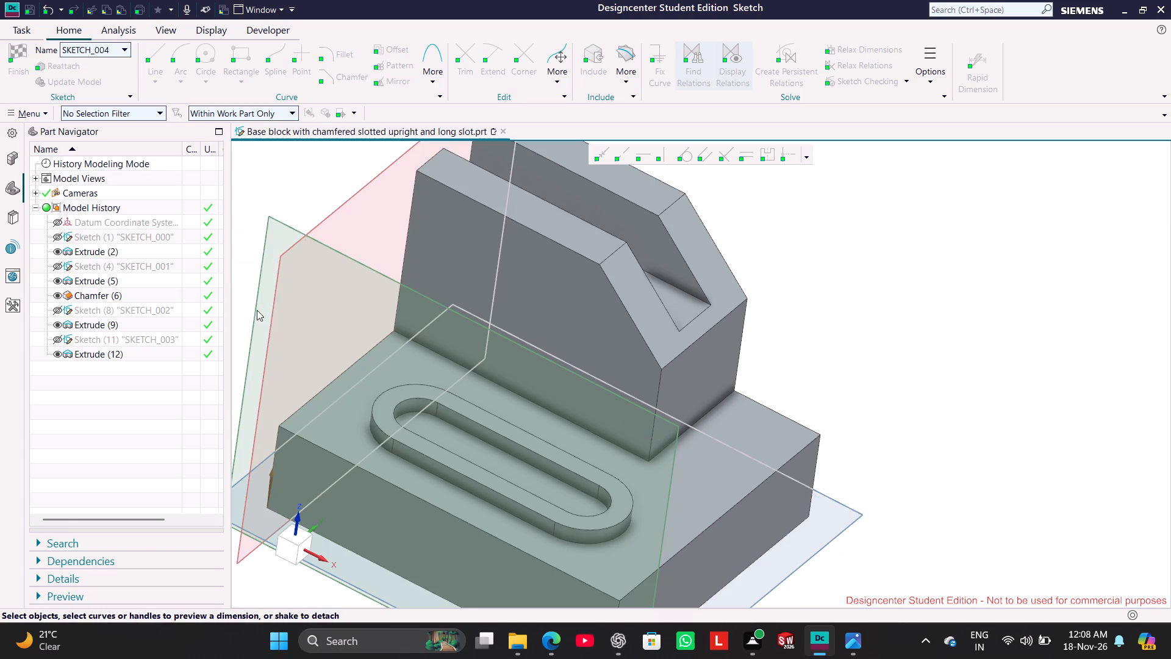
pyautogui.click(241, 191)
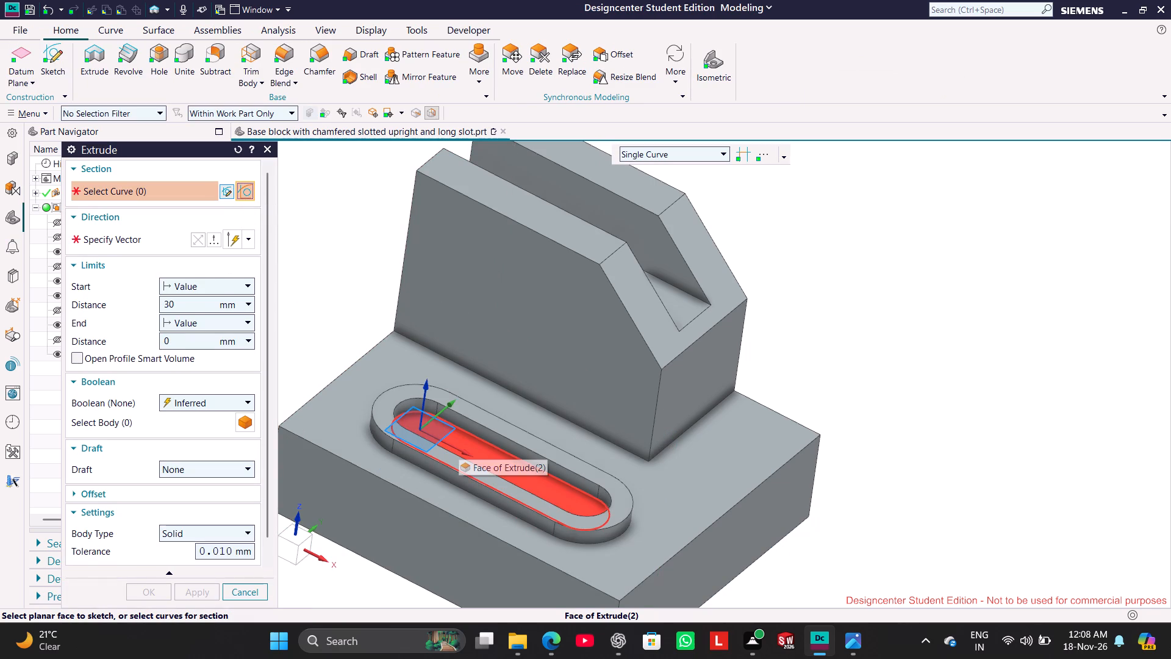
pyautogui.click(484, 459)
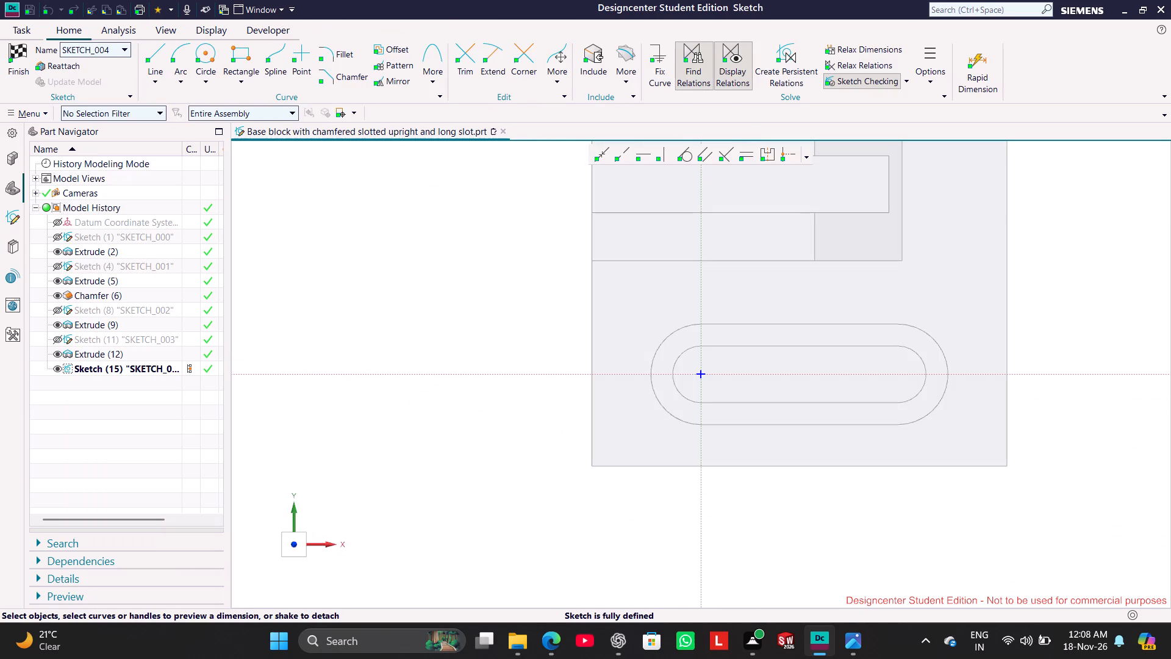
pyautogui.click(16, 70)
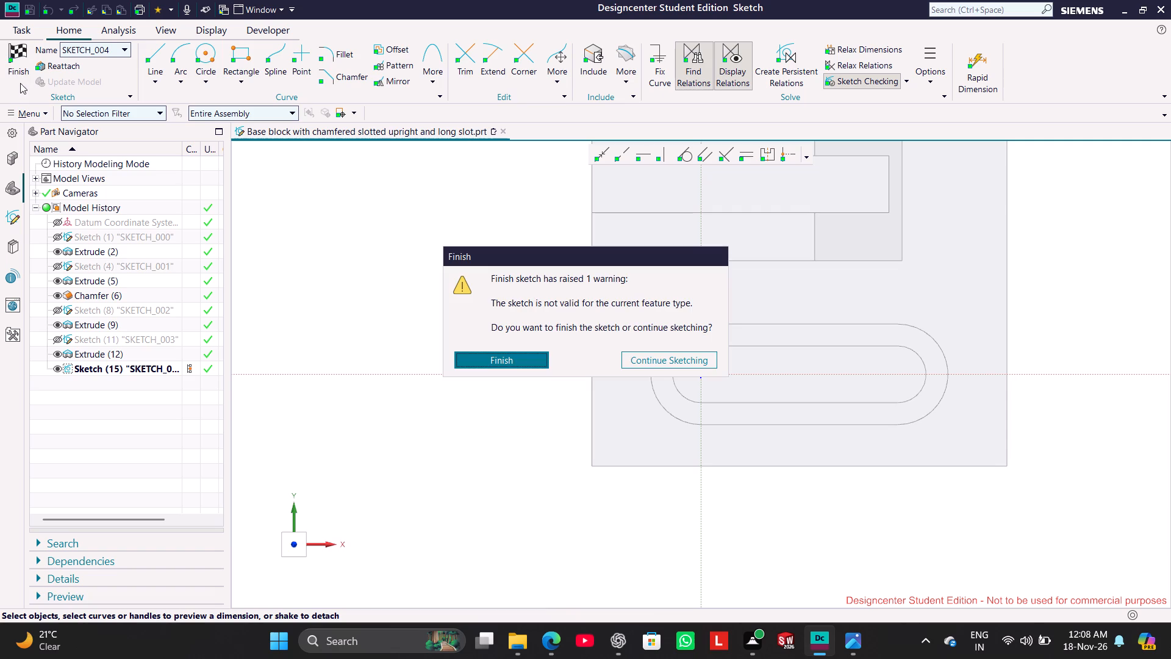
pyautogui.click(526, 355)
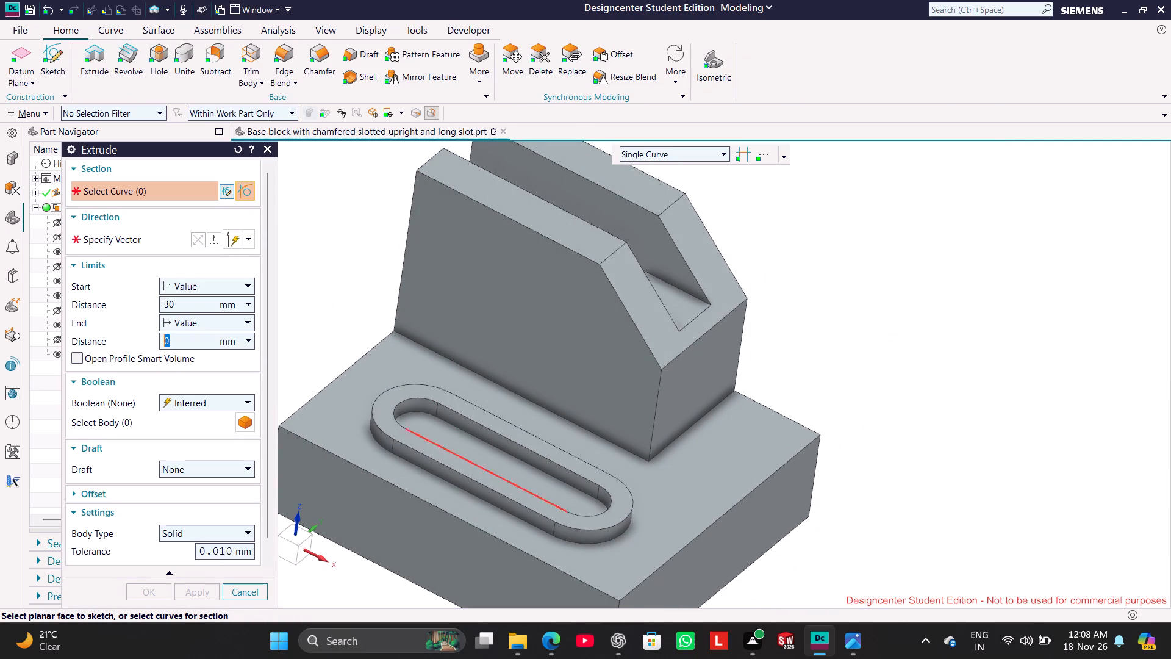
# Start the extrude's section sketch on the slot floor and include the four inner slot edges in it.
pyautogui.click(500, 460)
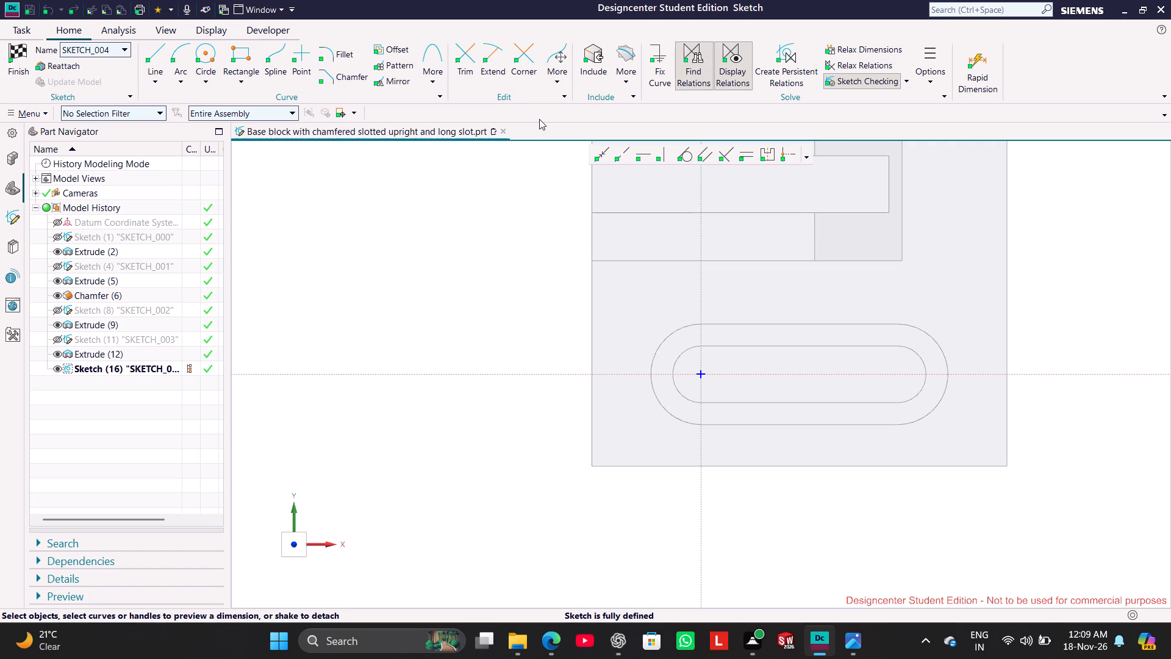
pyautogui.click(604, 60)
pyautogui.click(776, 350)
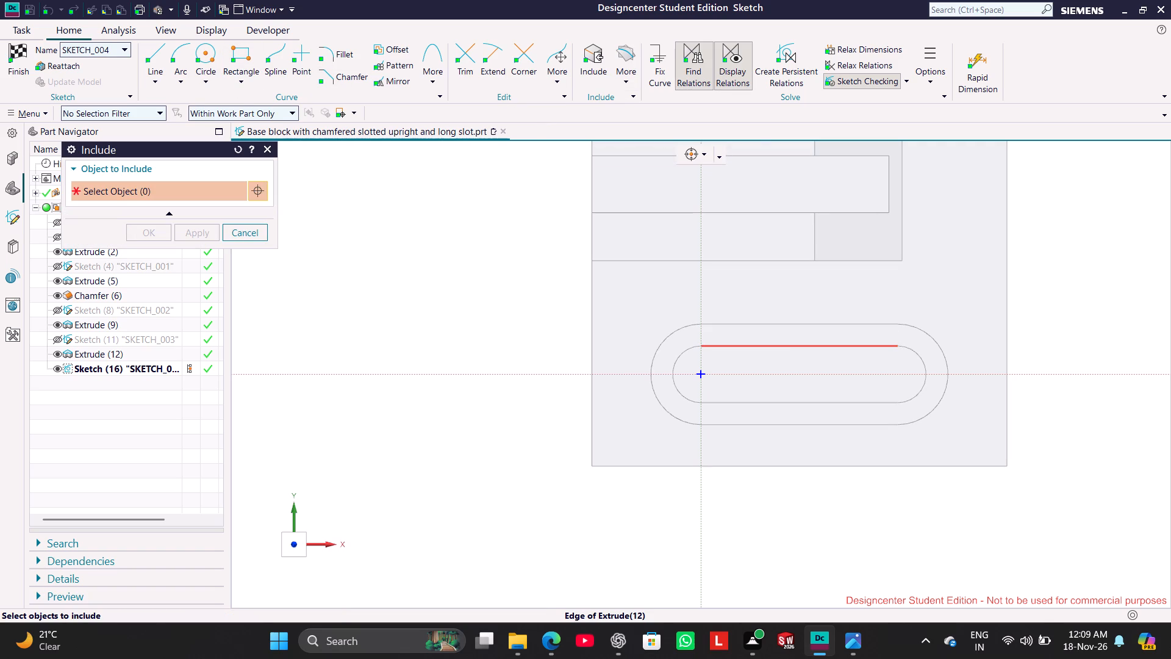
pyautogui.click(782, 398)
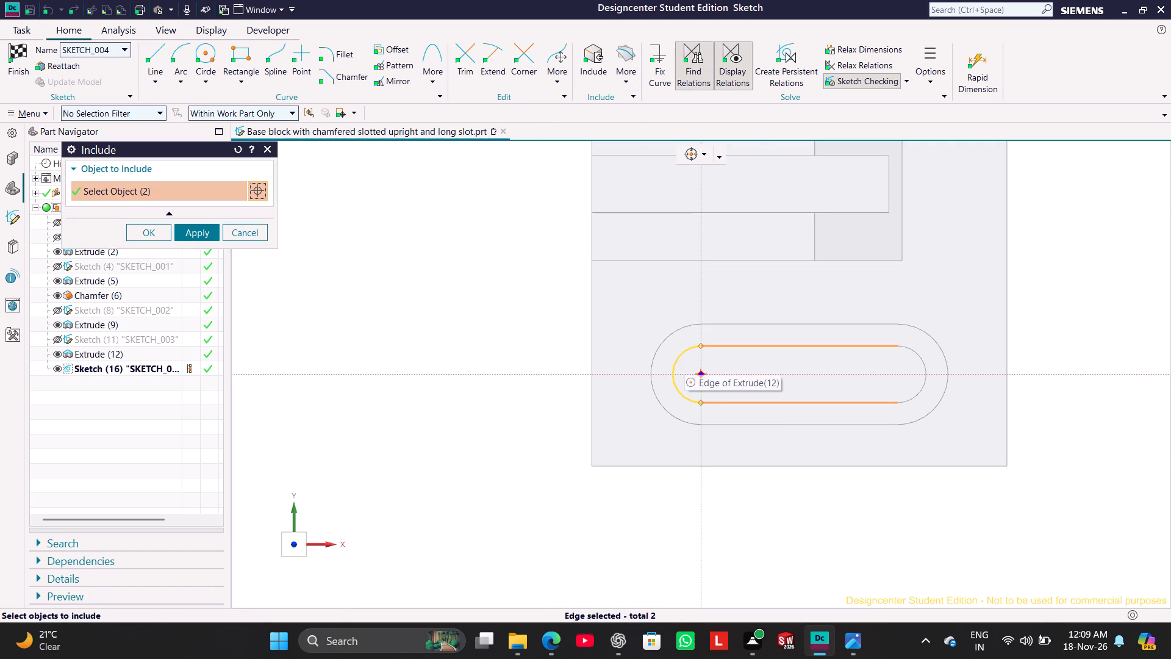
pyautogui.click(692, 347)
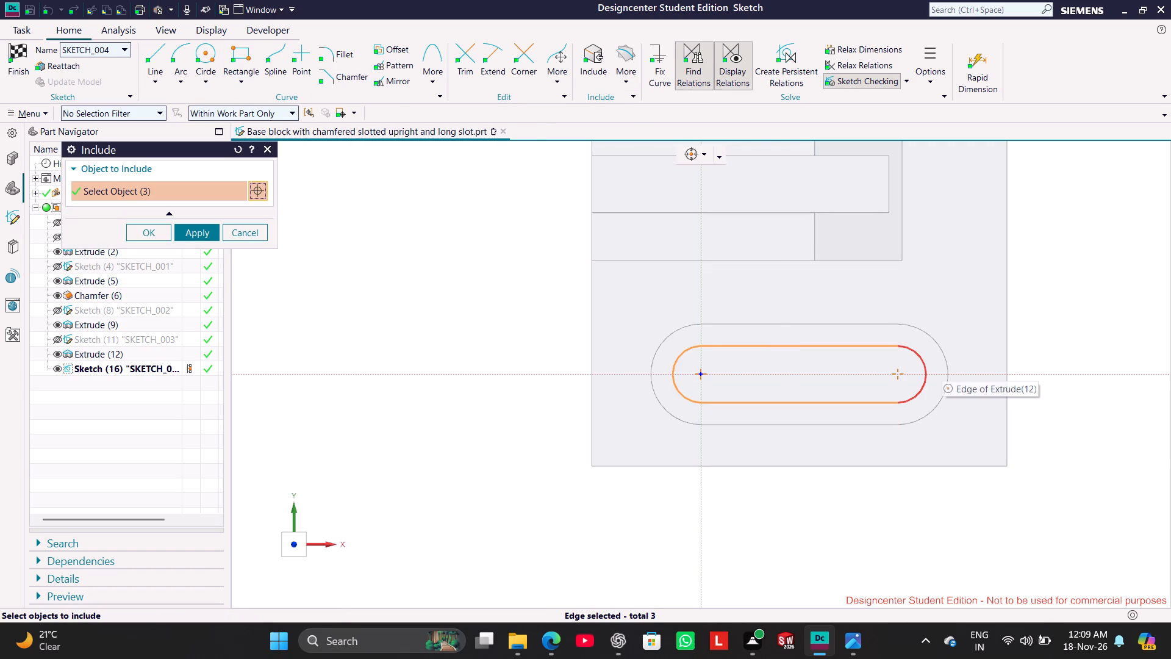
pyautogui.click(925, 361)
pyautogui.click(210, 235)
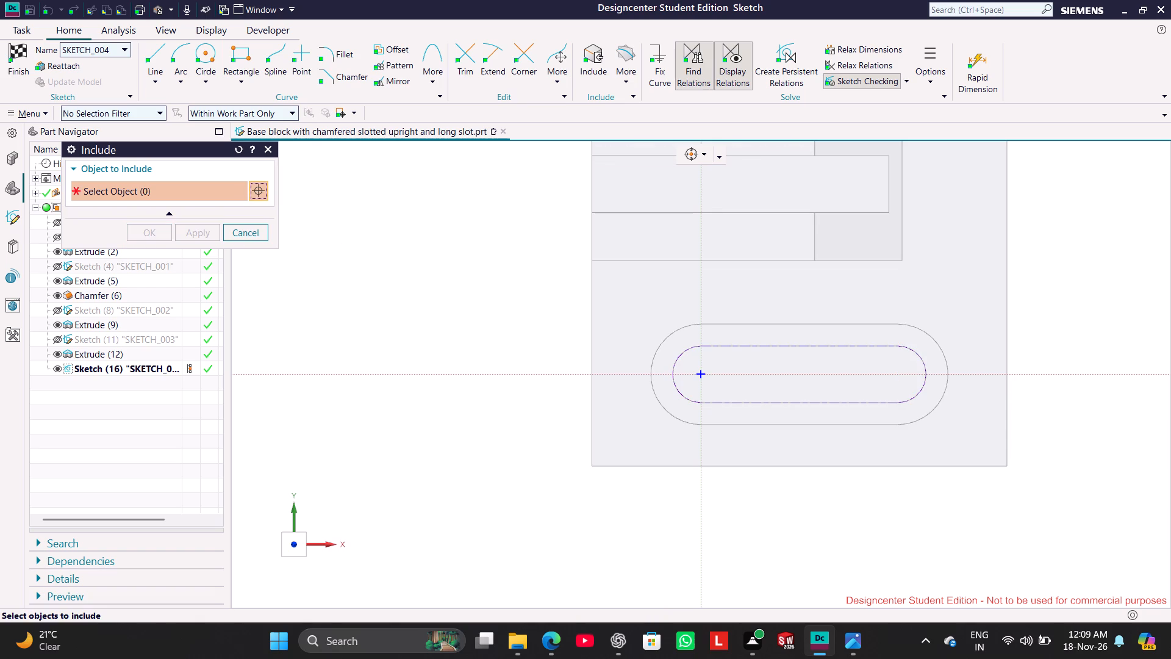
pyautogui.click(256, 227)
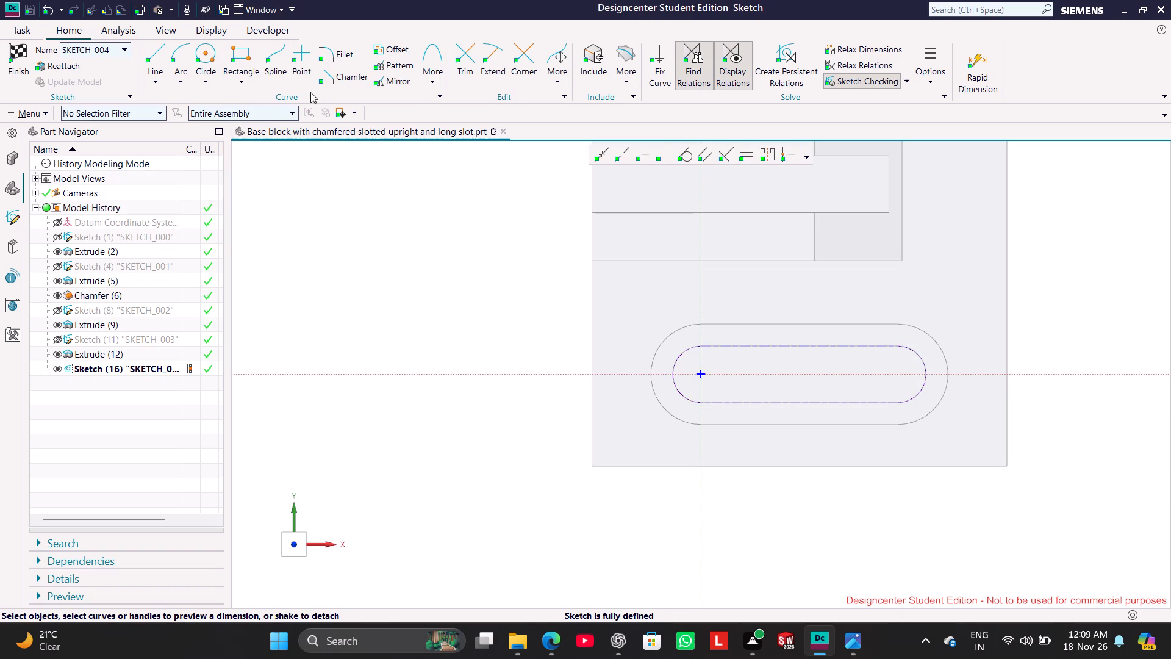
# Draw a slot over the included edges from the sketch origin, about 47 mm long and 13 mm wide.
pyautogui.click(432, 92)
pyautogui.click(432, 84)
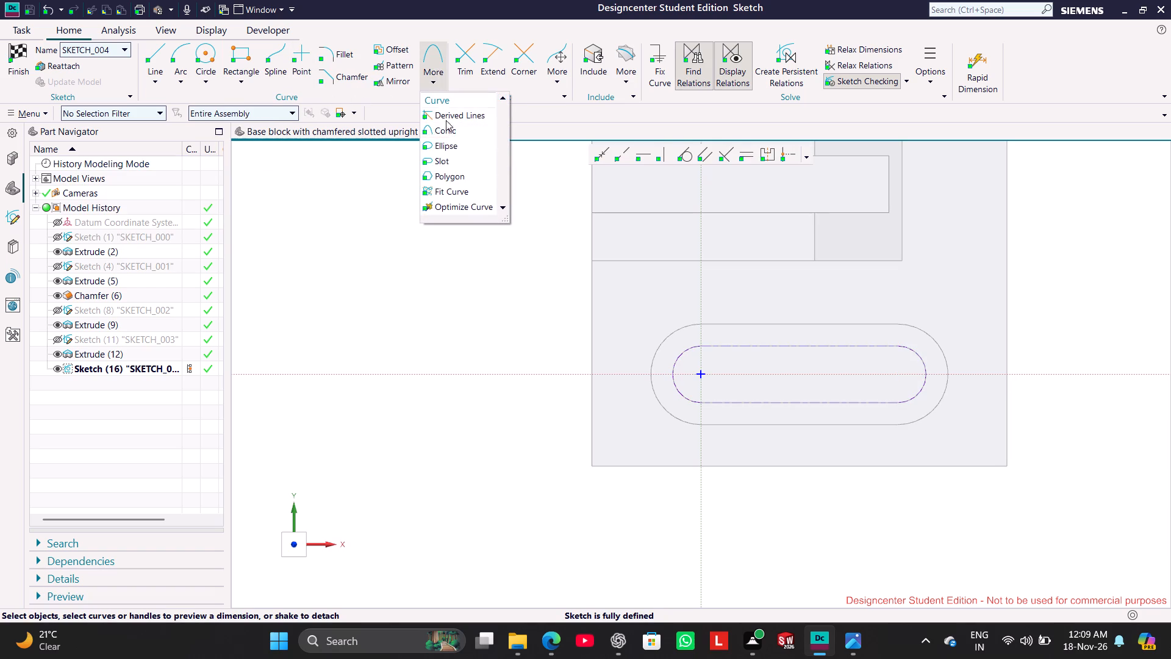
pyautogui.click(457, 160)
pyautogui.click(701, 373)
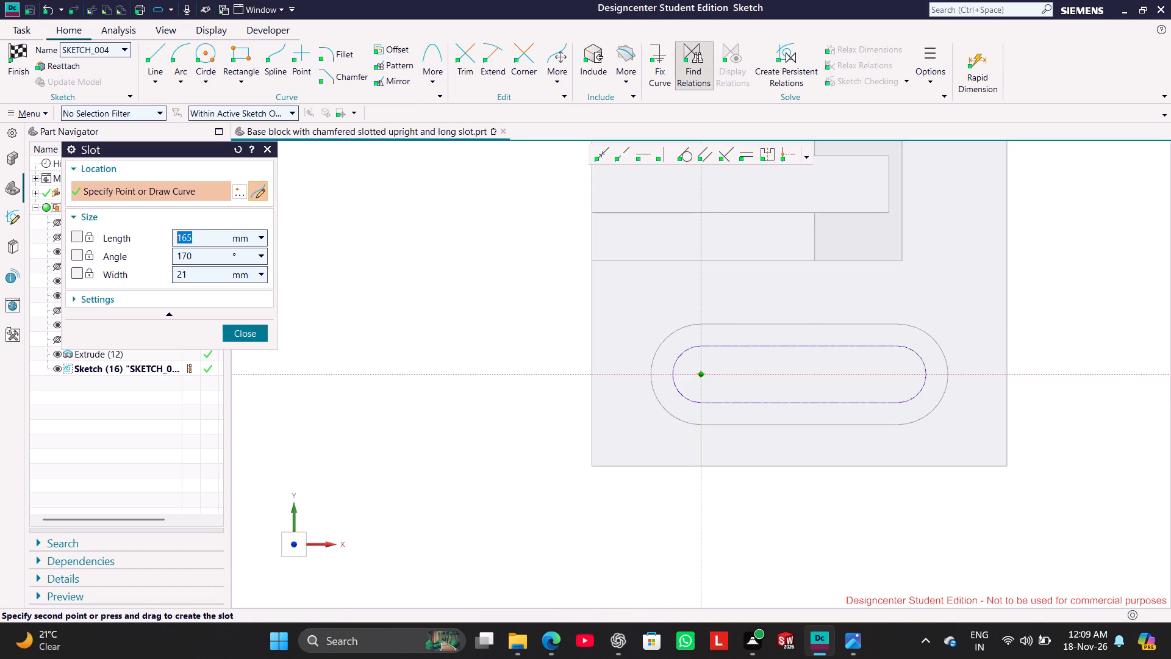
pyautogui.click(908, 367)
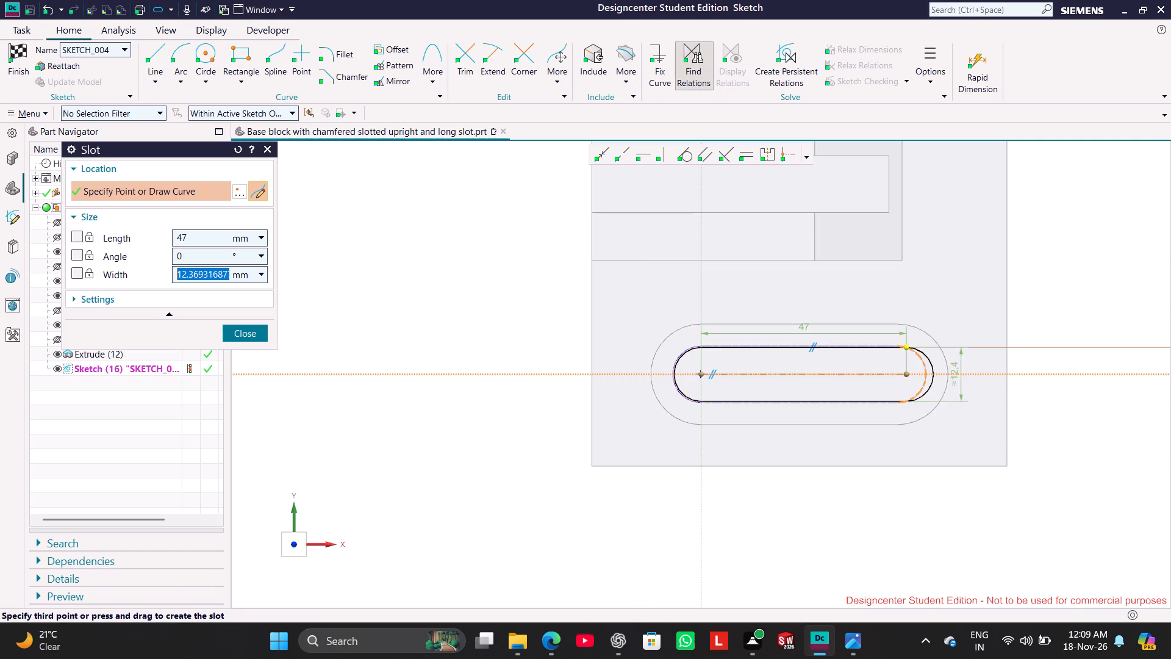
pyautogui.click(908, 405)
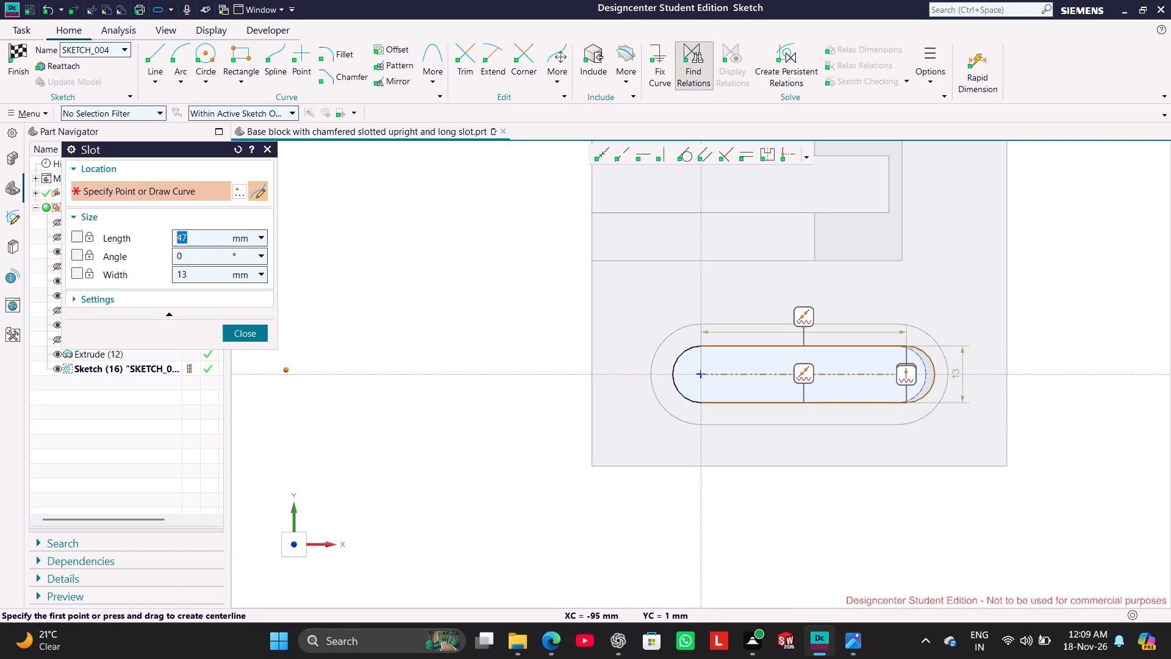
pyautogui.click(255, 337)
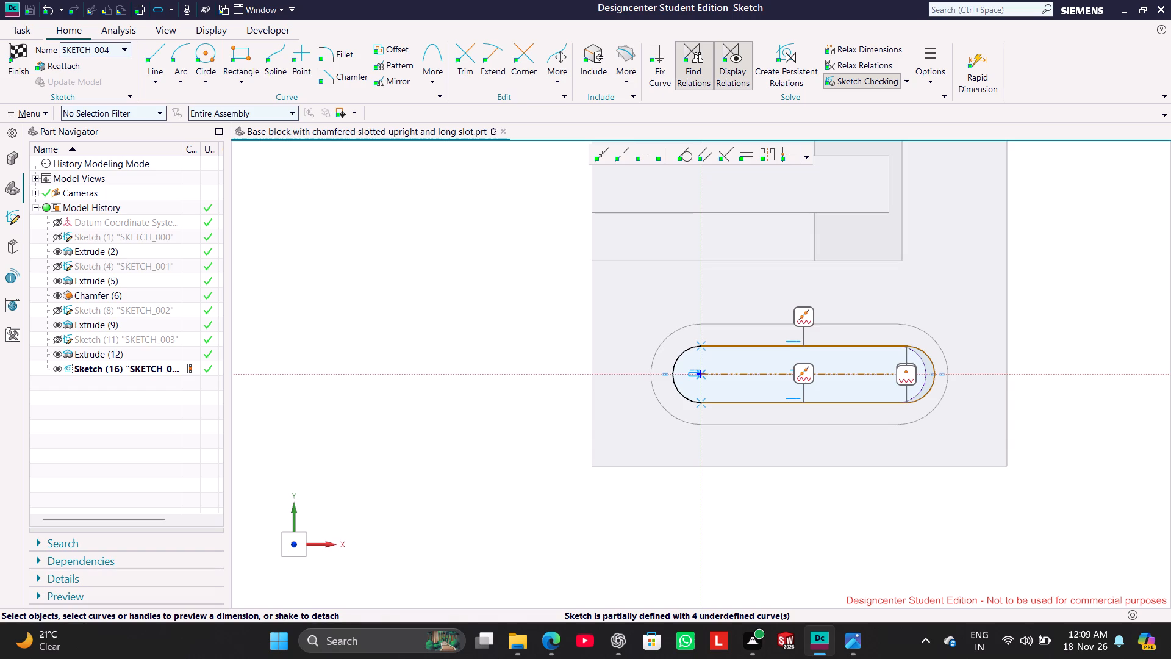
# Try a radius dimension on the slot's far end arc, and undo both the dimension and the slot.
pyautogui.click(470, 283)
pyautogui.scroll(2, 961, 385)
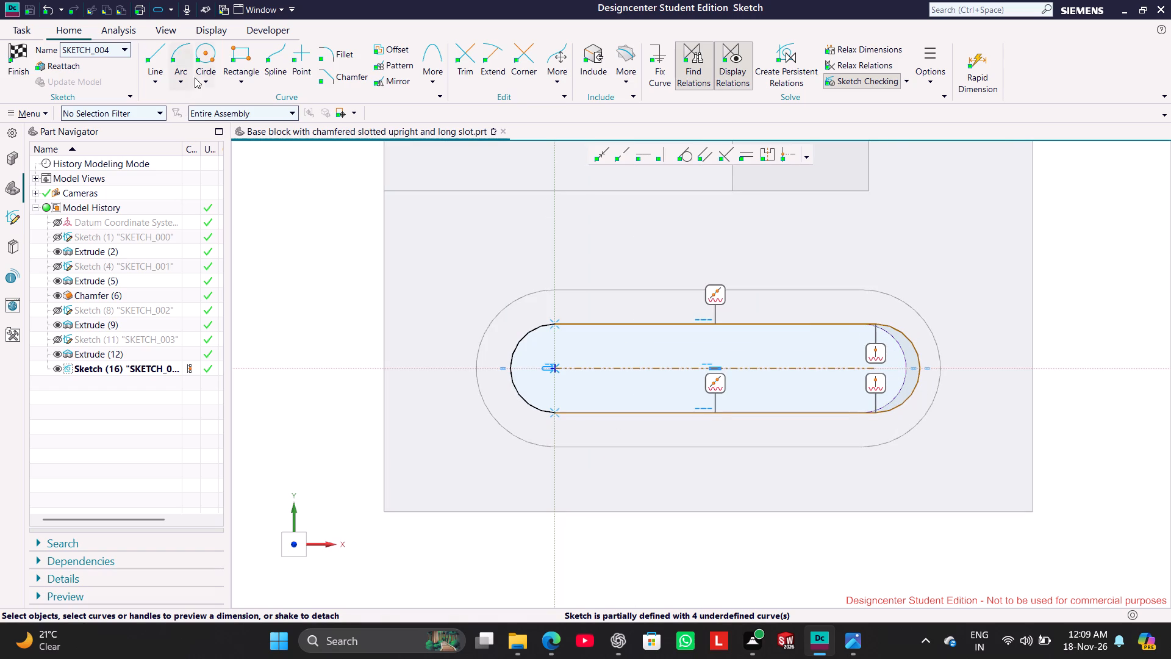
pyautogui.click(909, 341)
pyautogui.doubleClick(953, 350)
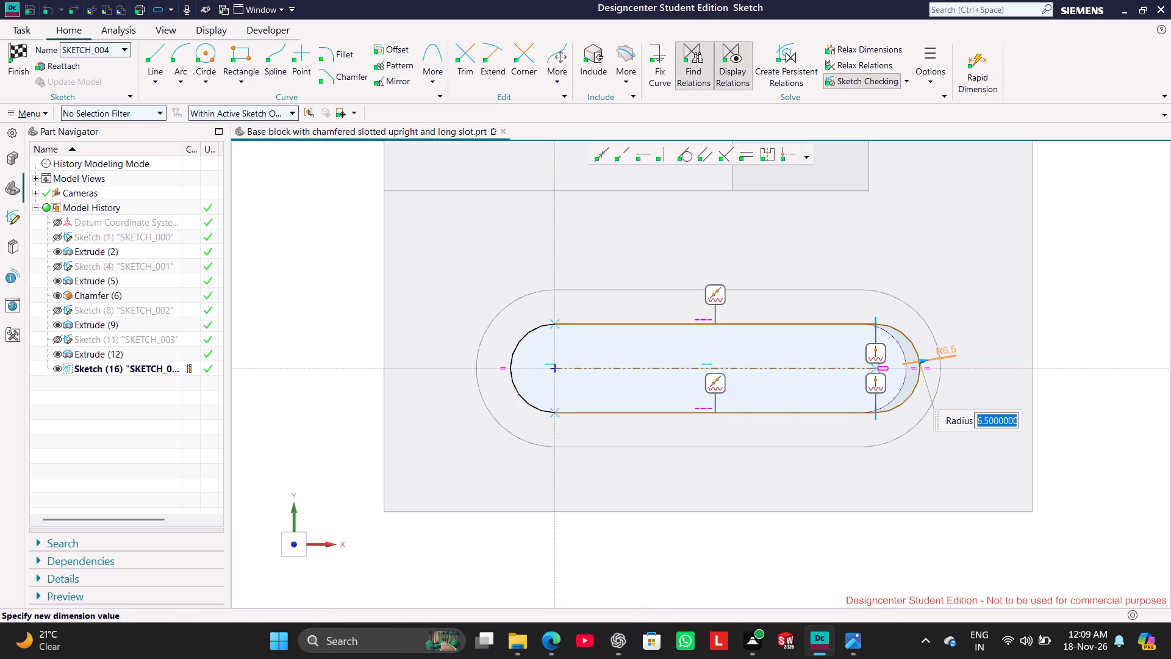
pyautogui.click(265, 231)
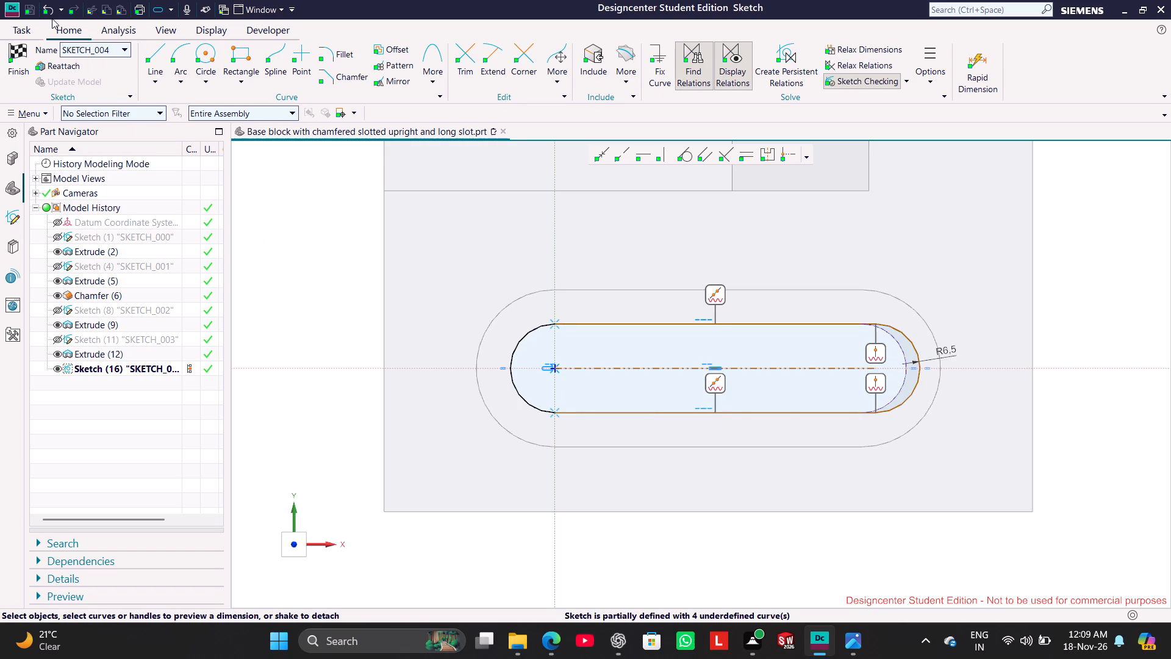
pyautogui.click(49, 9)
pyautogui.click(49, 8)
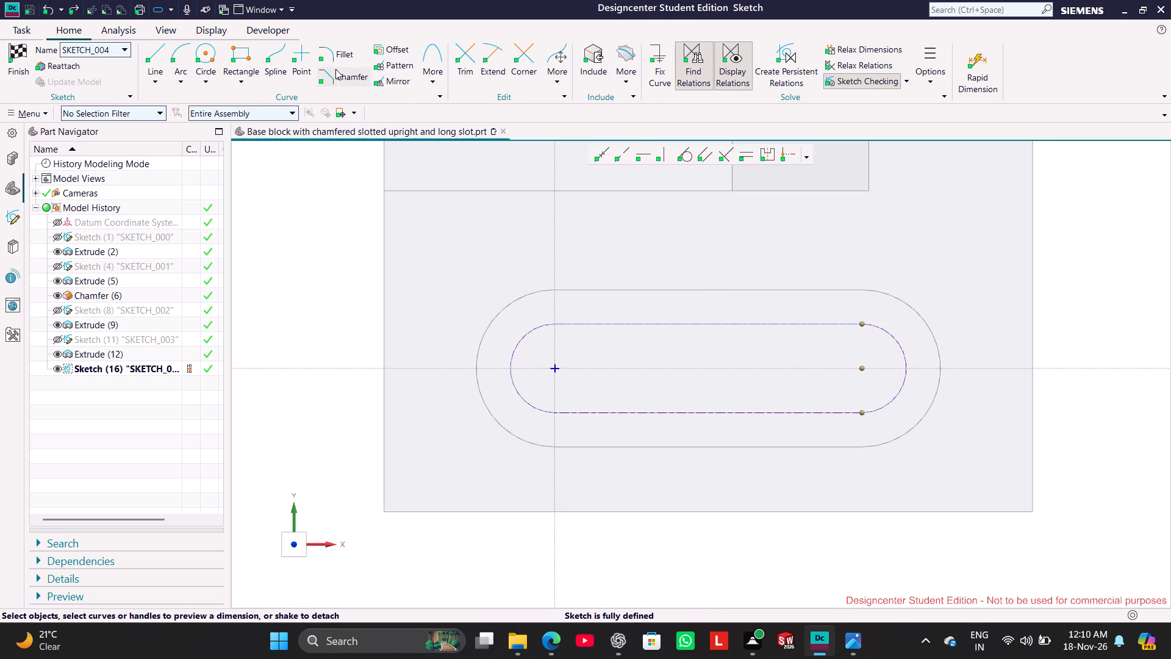
# Draw a slot between the two included arc centres, 45 mm long and 13 mm wide.
pyautogui.click(429, 84)
pyautogui.click(453, 157)
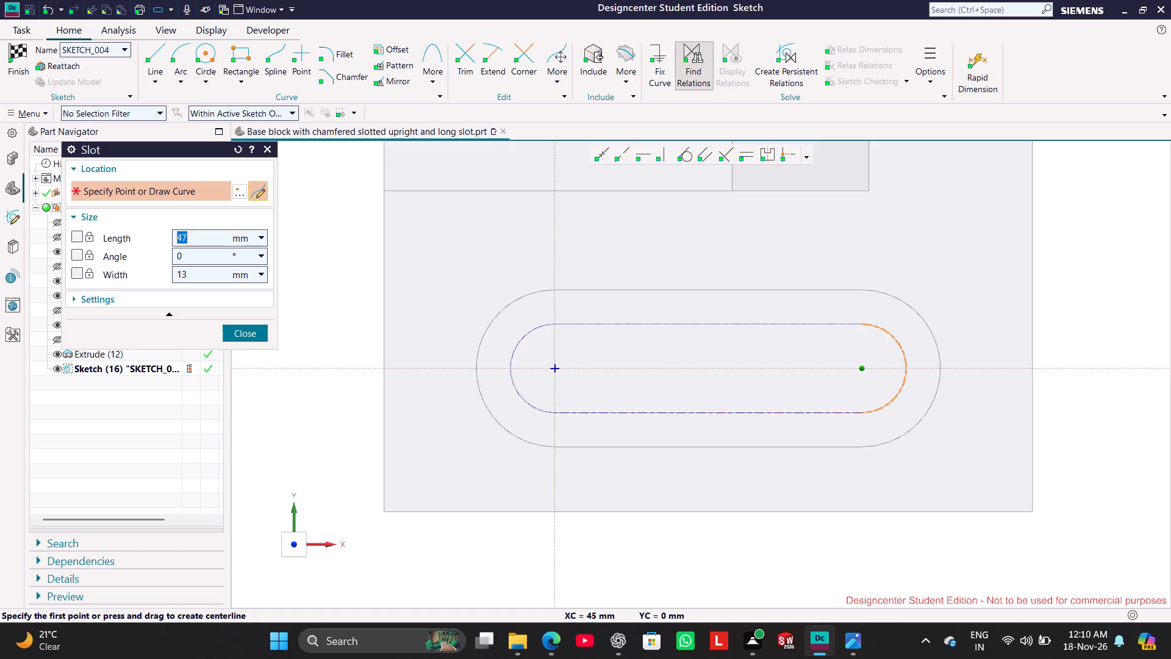
pyautogui.click(862, 369)
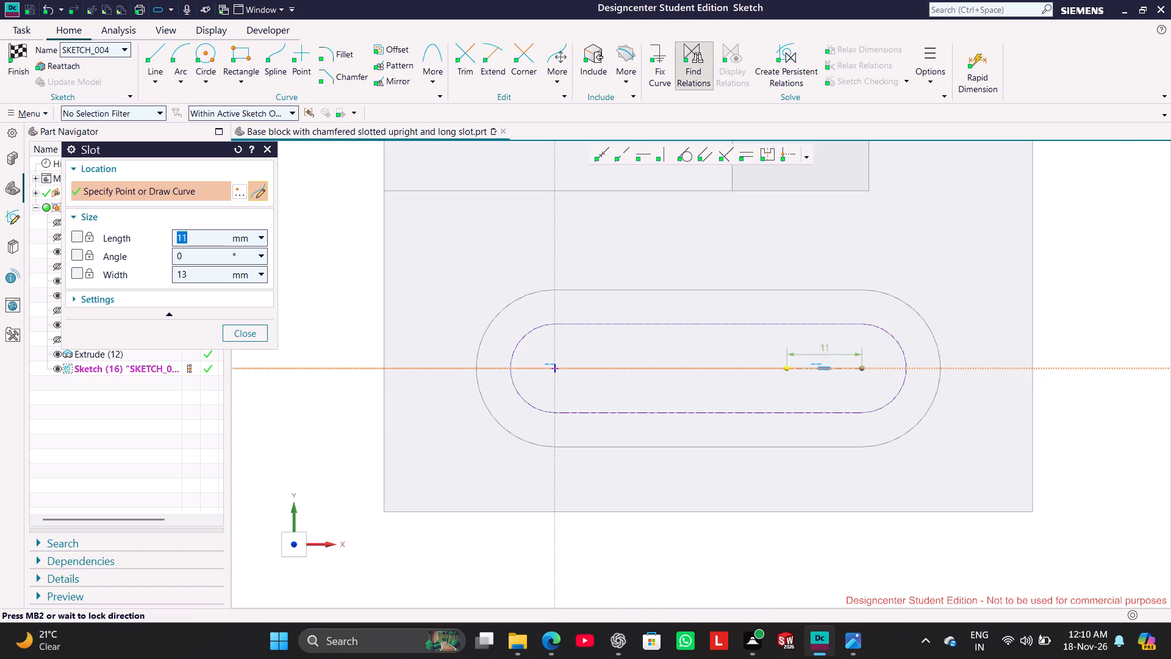
pyautogui.click(562, 383)
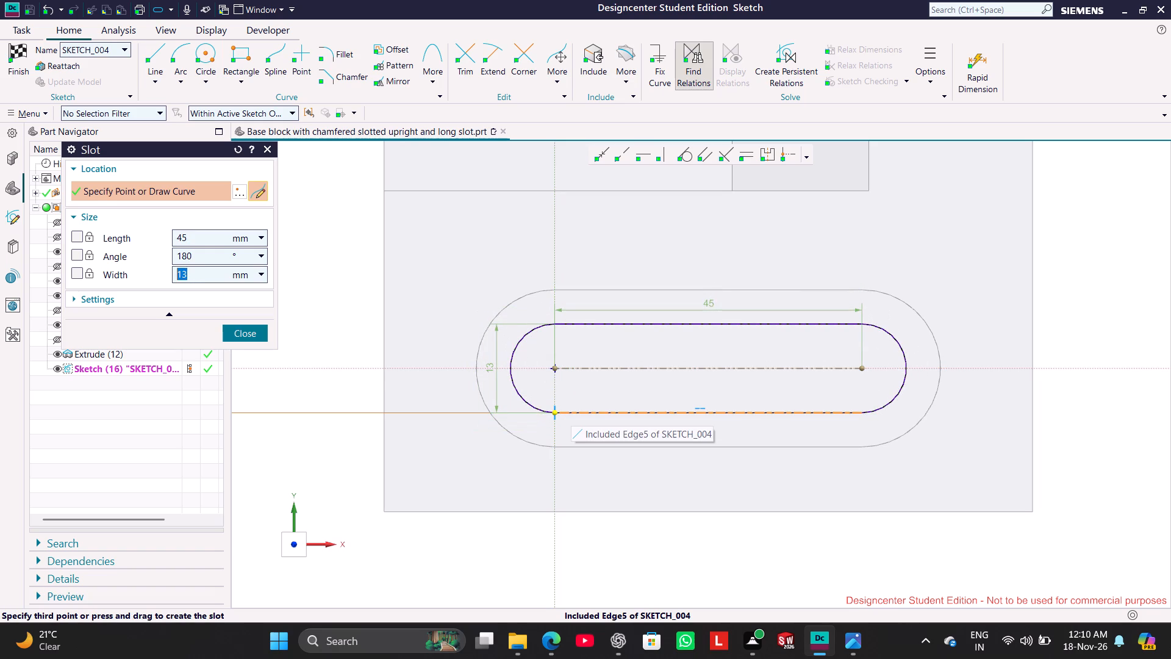
pyautogui.click(571, 410)
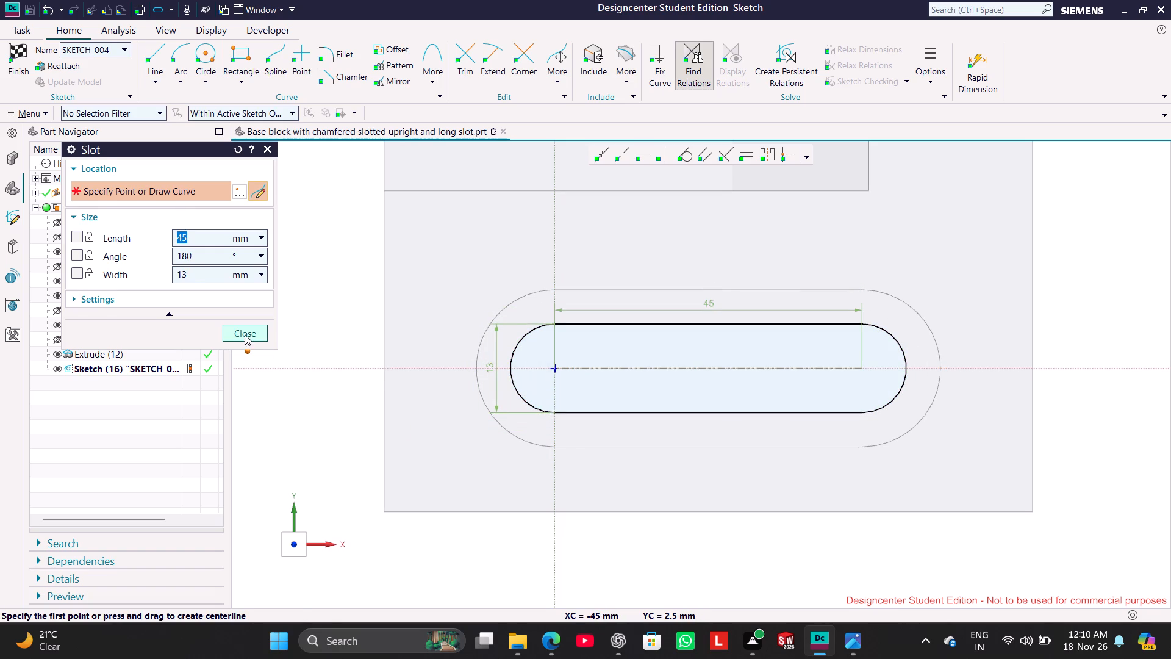
pyautogui.click(245, 333)
# Finish the sketch and extrude the slot downward through the base as a subtract, with start 30 mm and end 0 mm.
pyautogui.click(23, 76)
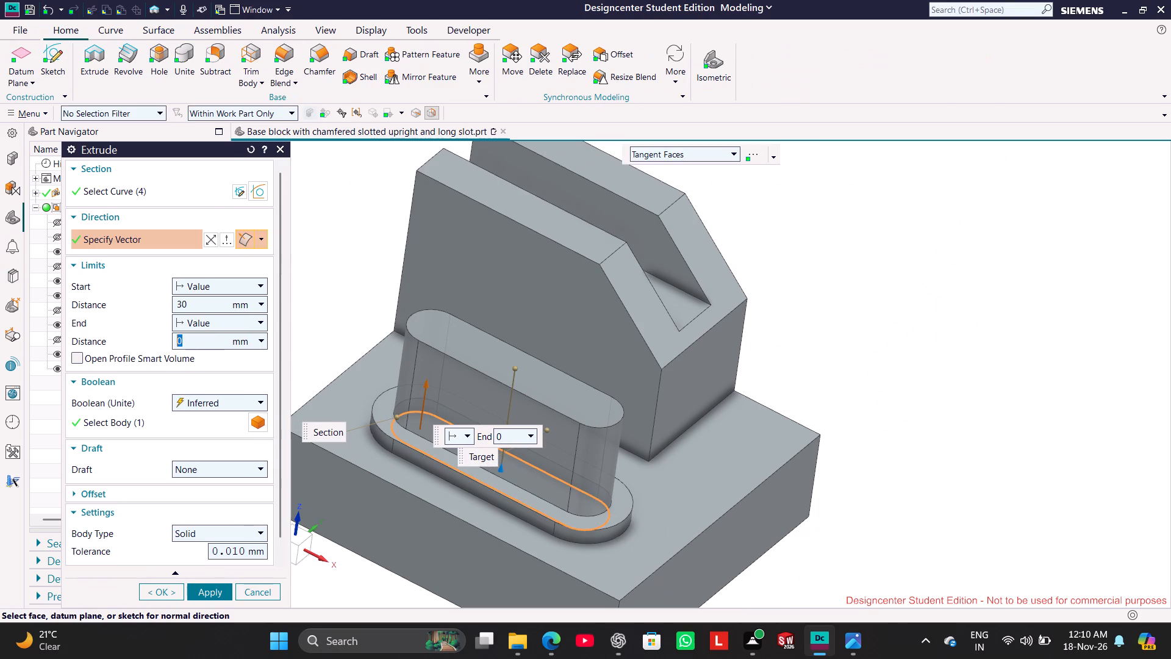
pyautogui.click(209, 237)
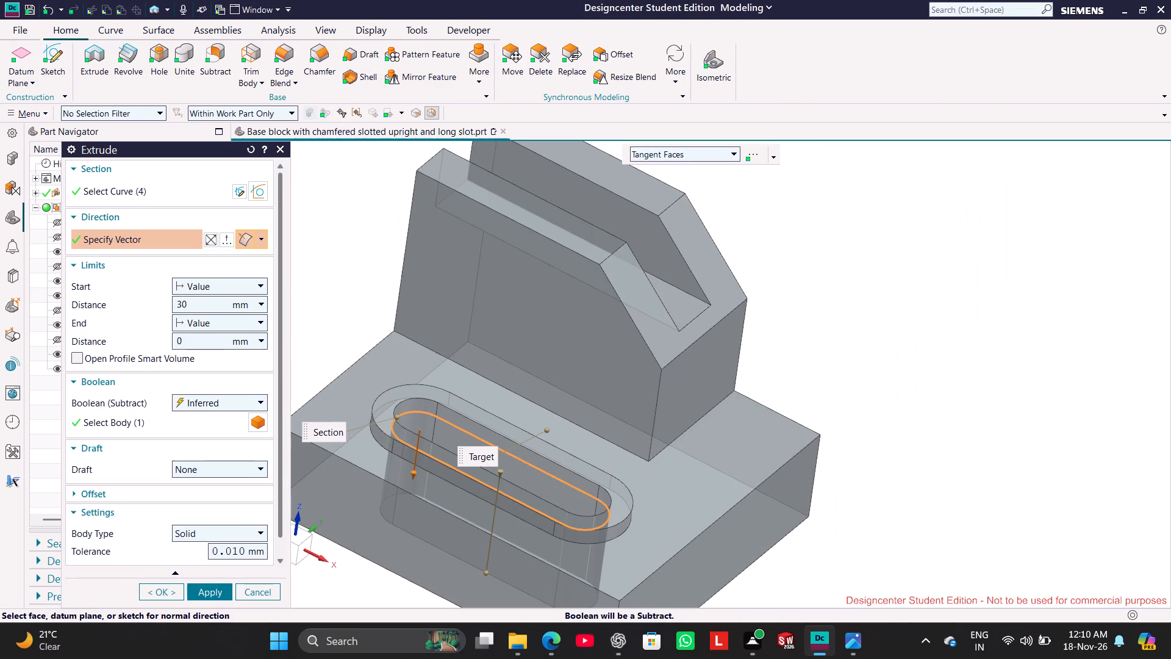
pyautogui.click(215, 601)
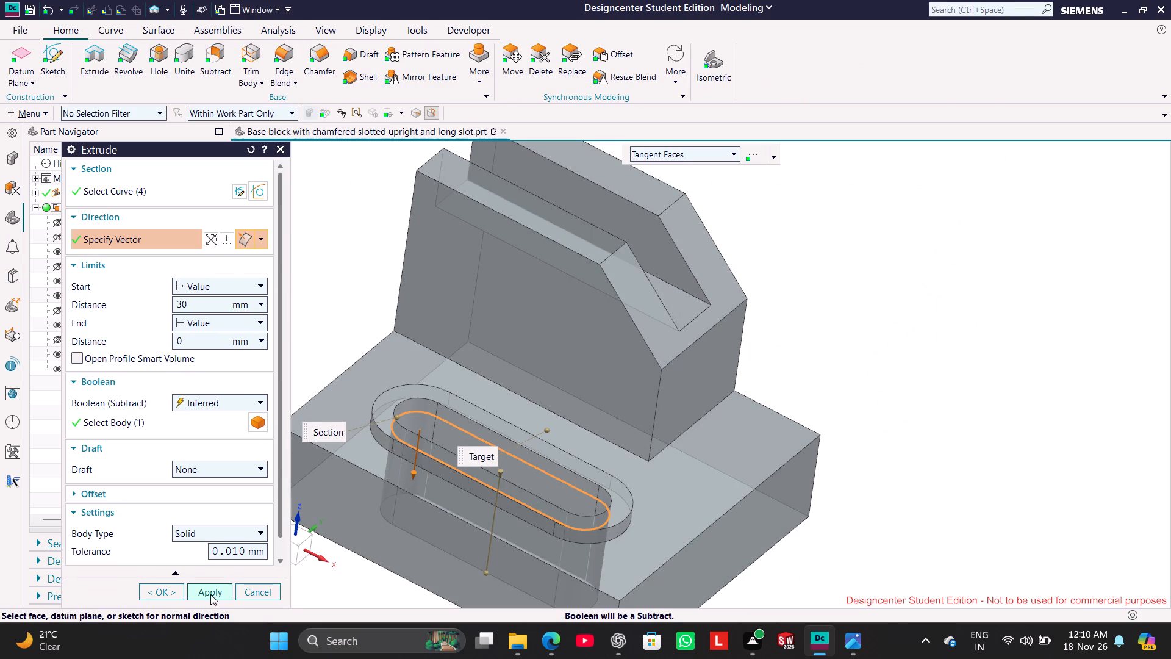
pyautogui.click(209, 593)
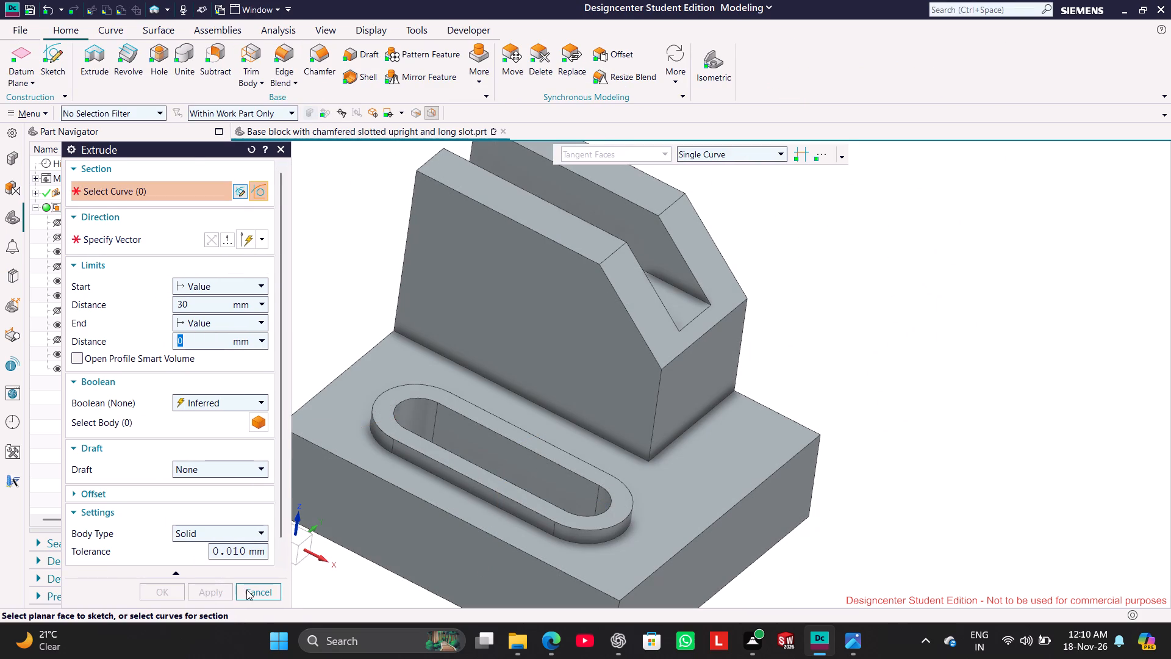
pyautogui.click(246, 589)
# Examine the practice drawing in Photos and compare its views with the model from above and below.
pyautogui.moveTo(325, 321); pyautogui.dragTo(333, 327, button='middle')
pyautogui.click(726, 53)
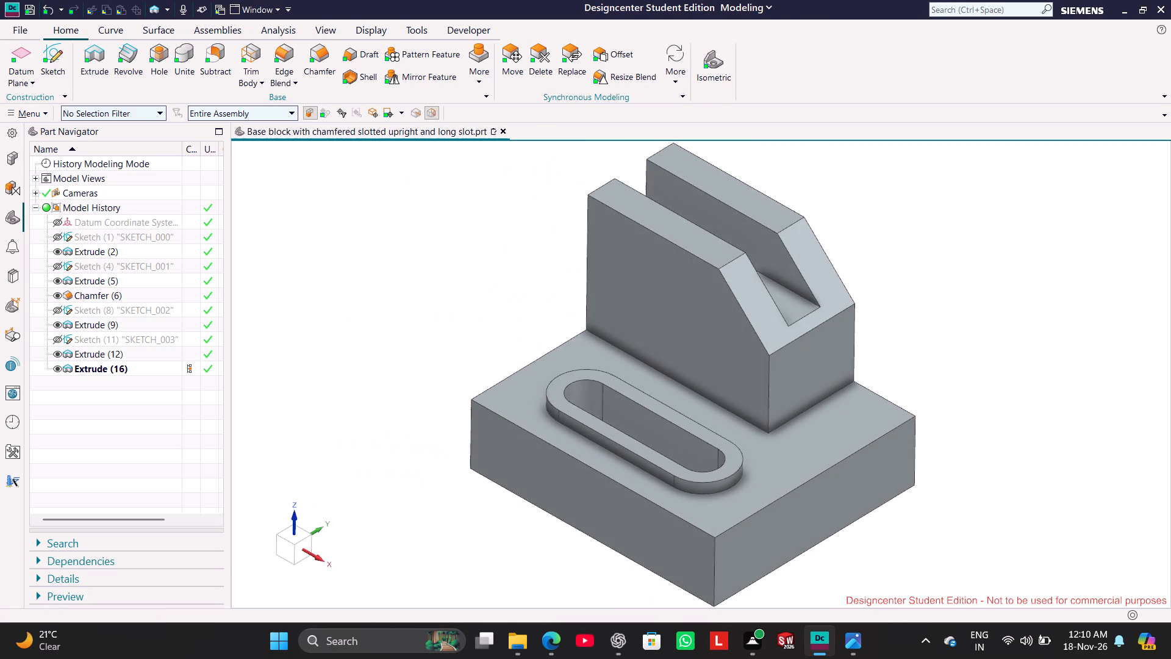
pyautogui.click(855, 644)
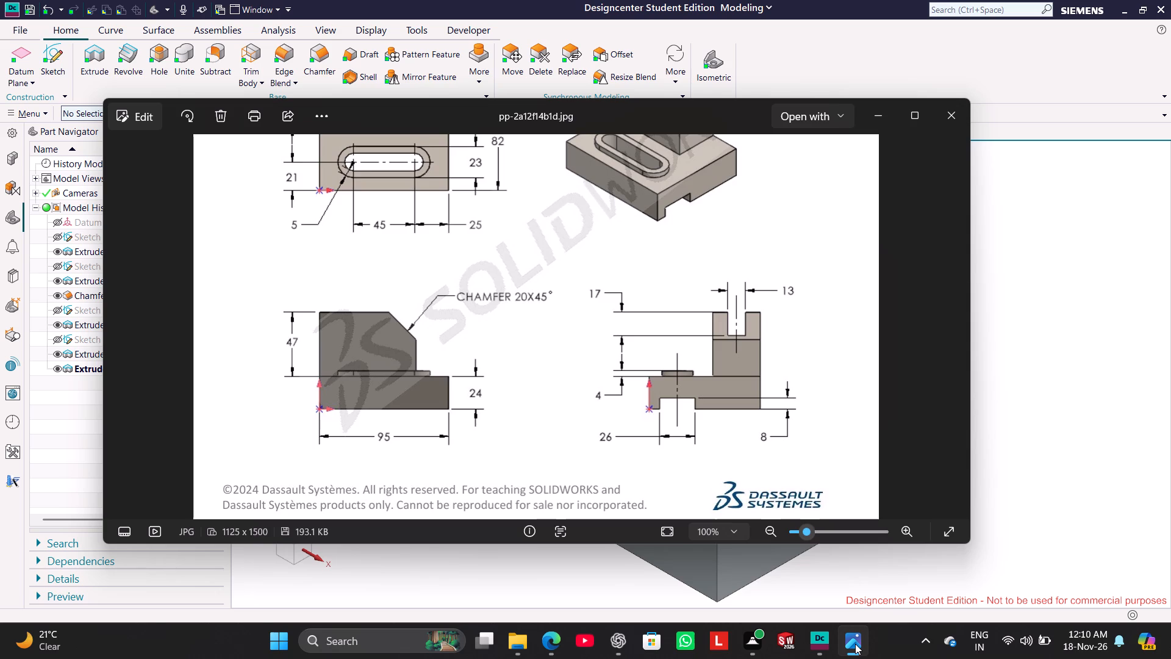
pyautogui.click(855, 644)
pyautogui.moveTo(428, 497); pyautogui.dragTo(387, 453, button='middle')
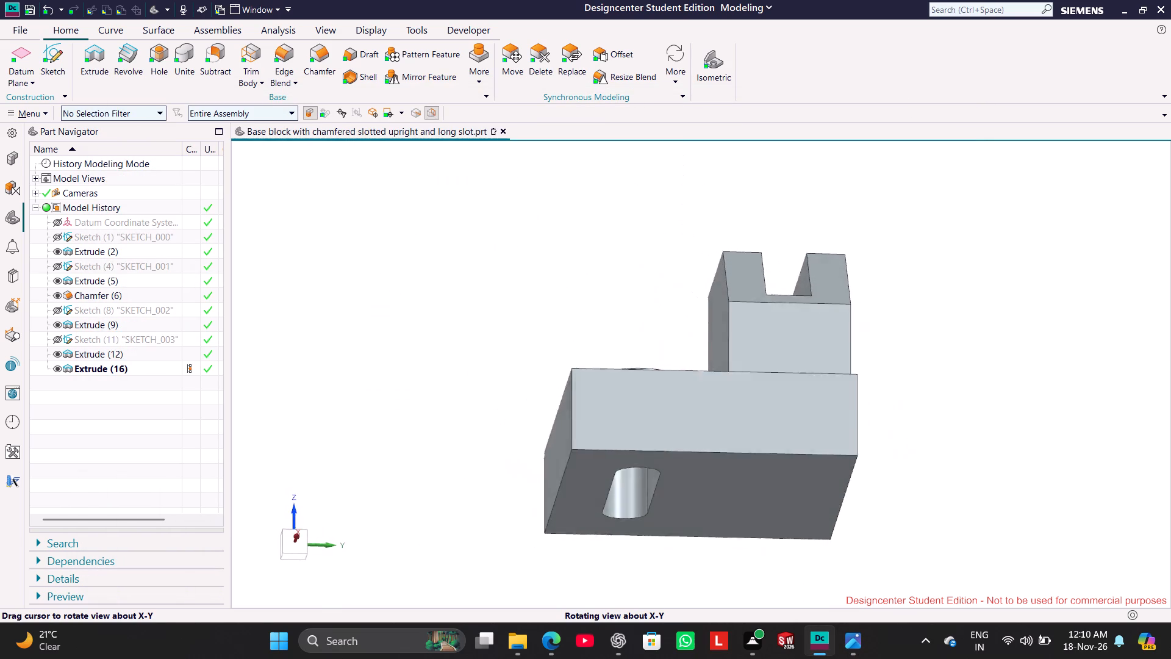
pyautogui.moveTo(387, 453); pyautogui.dragTo(400, 488, button='middle')
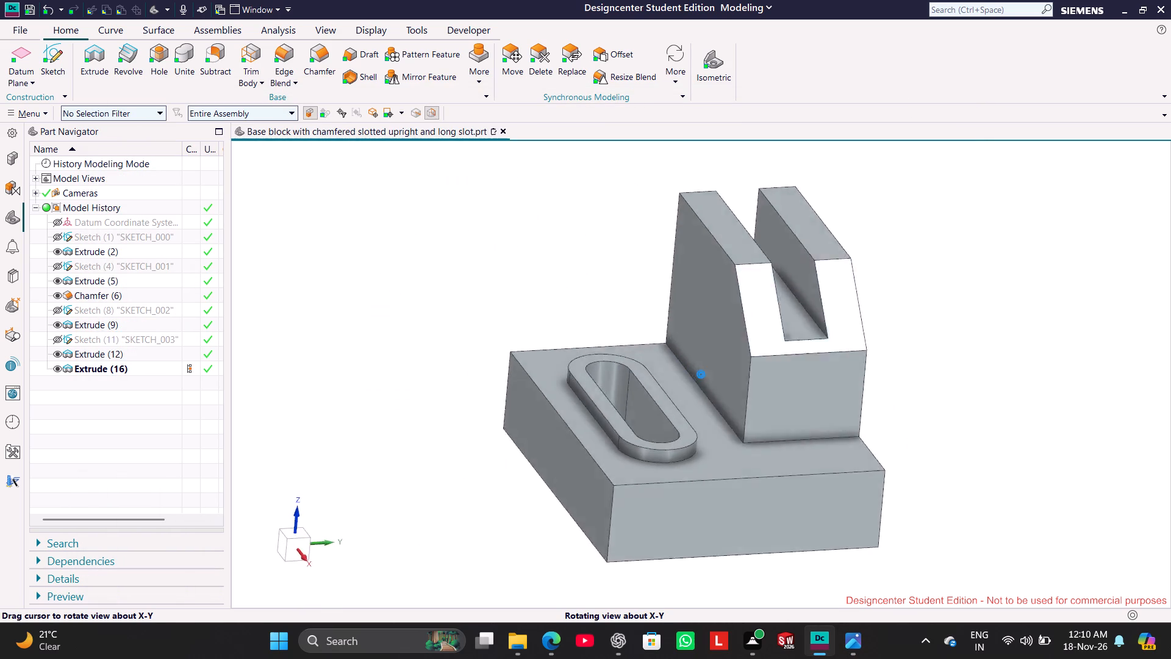
pyautogui.moveTo(400, 488); pyautogui.dragTo(416, 495, button='middle')
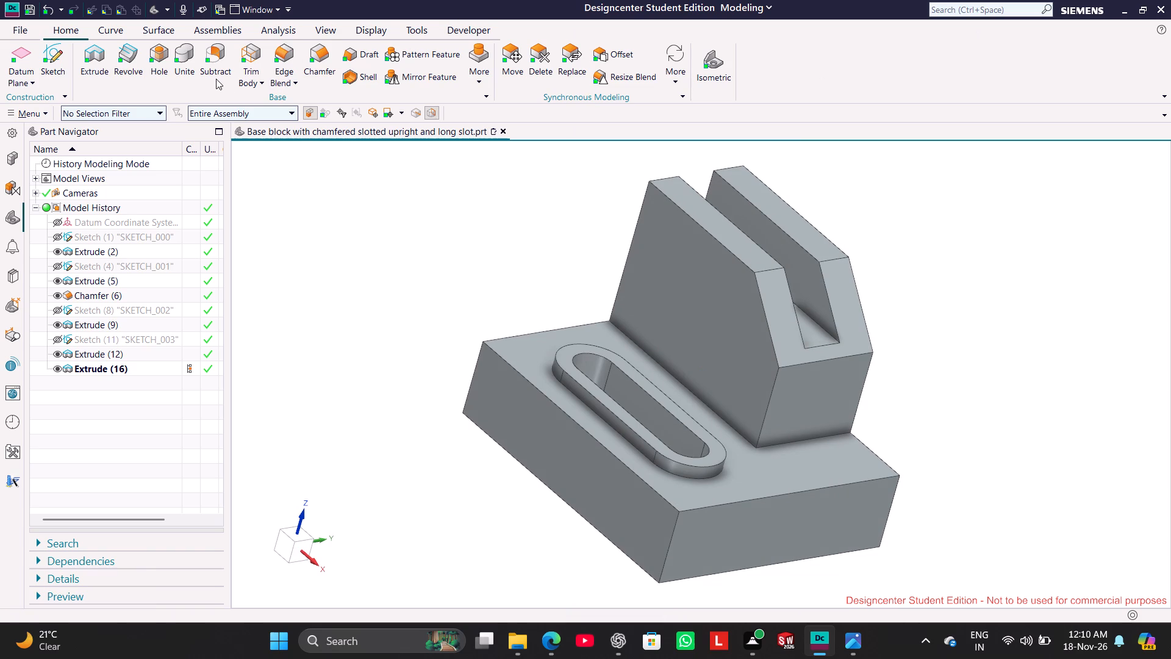
# Check the drawing in Photos and create a sketch on the Right datum plane.
pyautogui.click(52, 57)
pyautogui.moveTo(298, 379); pyautogui.dragTo(280, 381, button='middle')
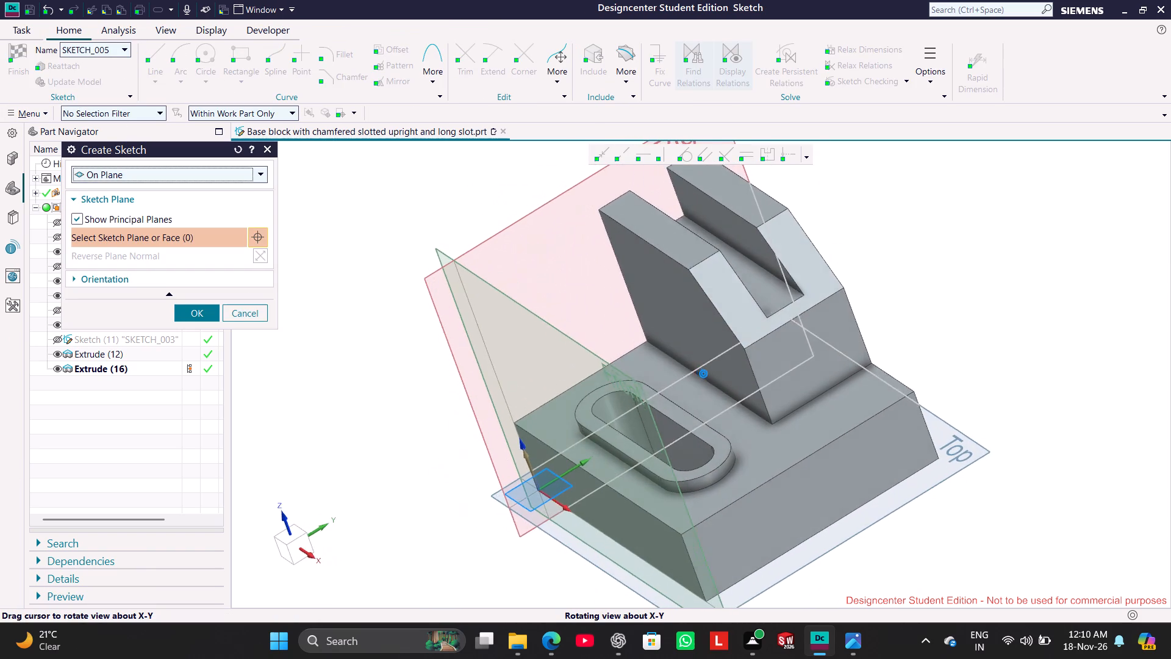
pyautogui.moveTo(280, 381); pyautogui.dragTo(296, 370, button='middle')
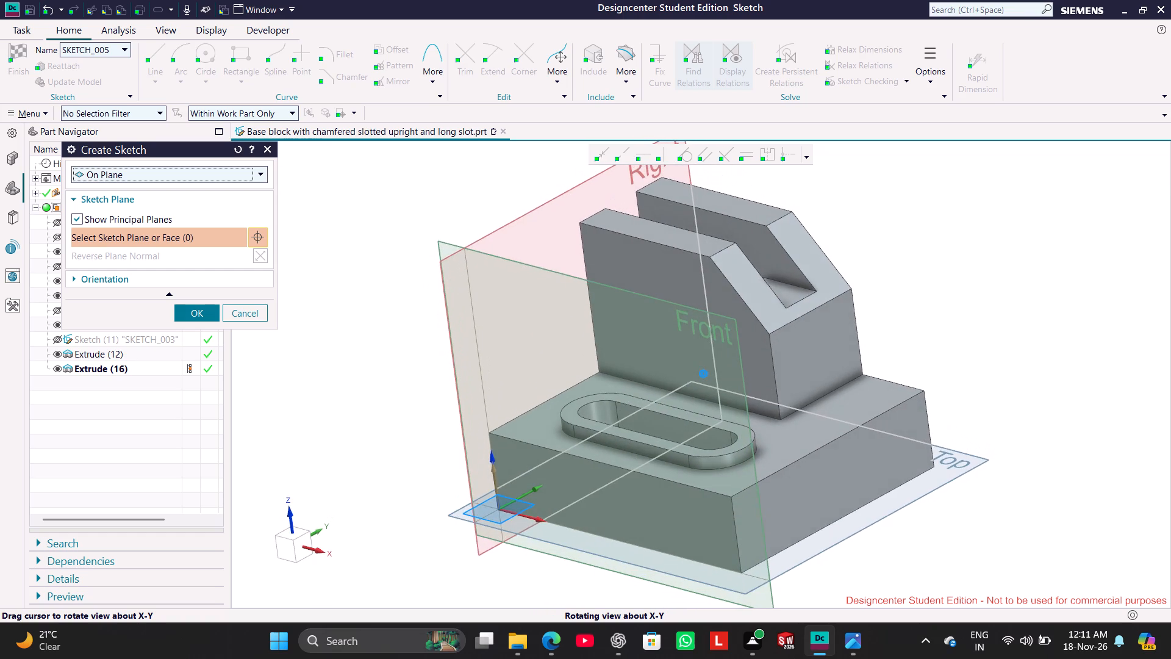
pyautogui.moveTo(296, 370); pyautogui.dragTo(282, 372, button='middle')
pyautogui.scroll(1, 315, 352)
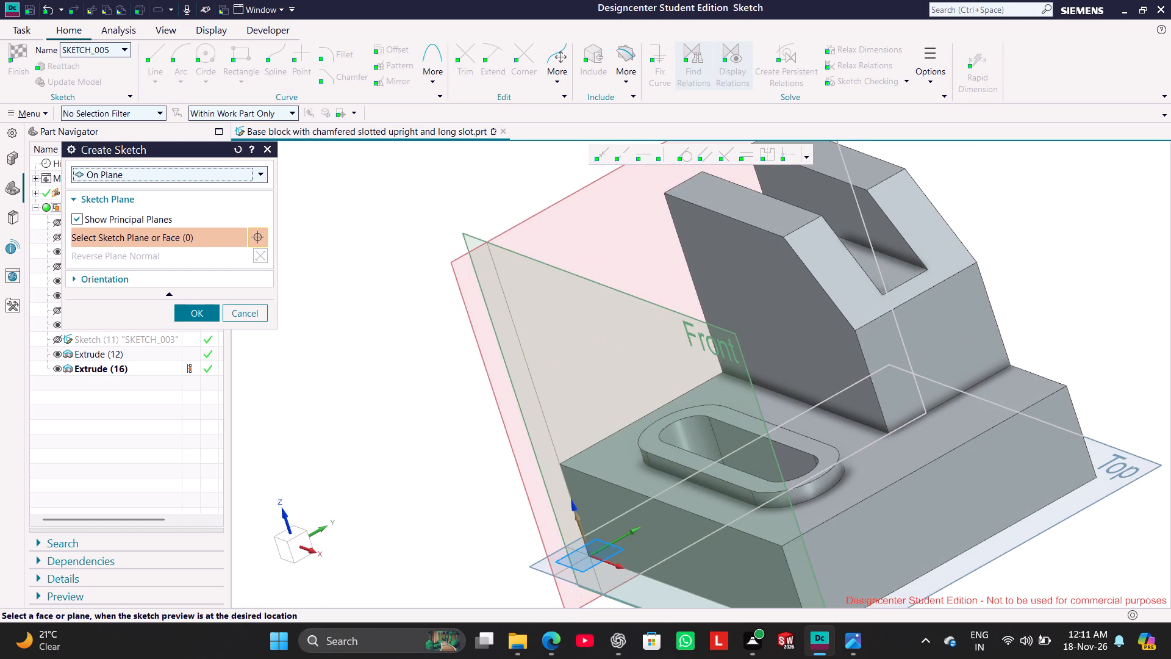
pyautogui.click(862, 643)
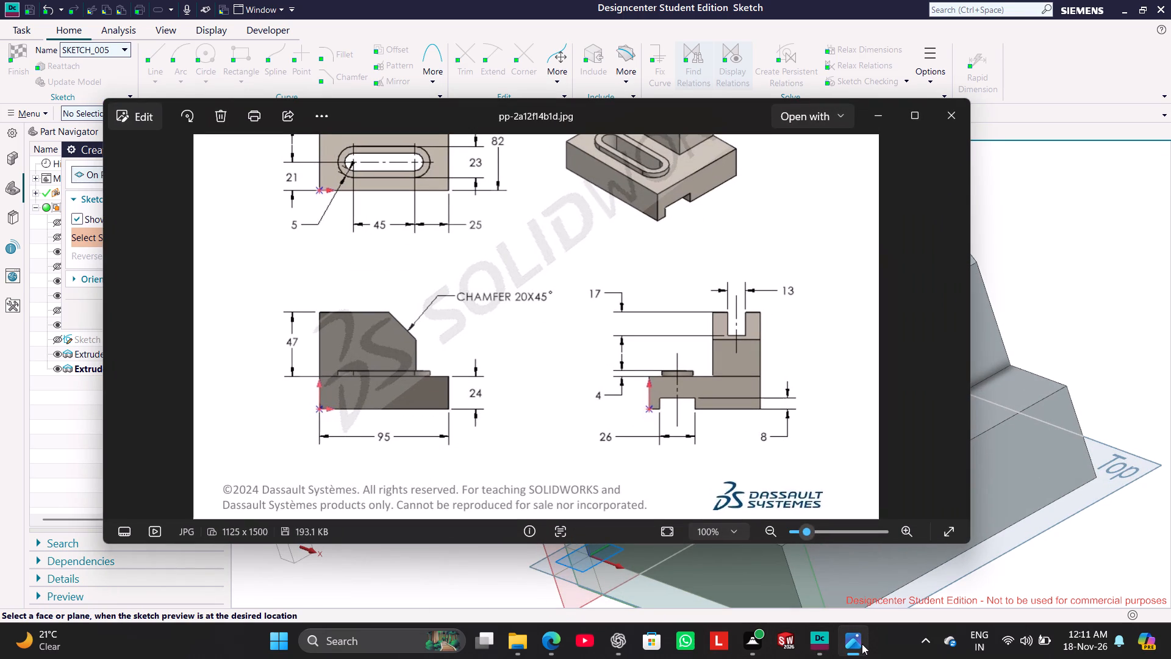
pyautogui.click(862, 644)
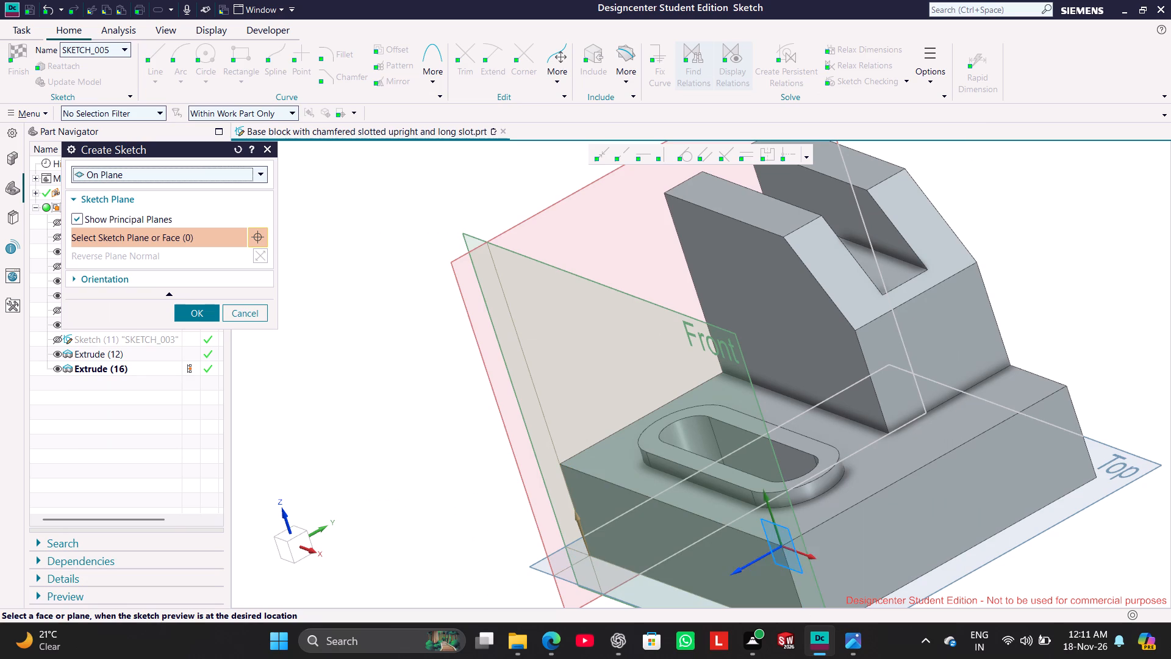
pyautogui.click(475, 309)
pyautogui.click(202, 308)
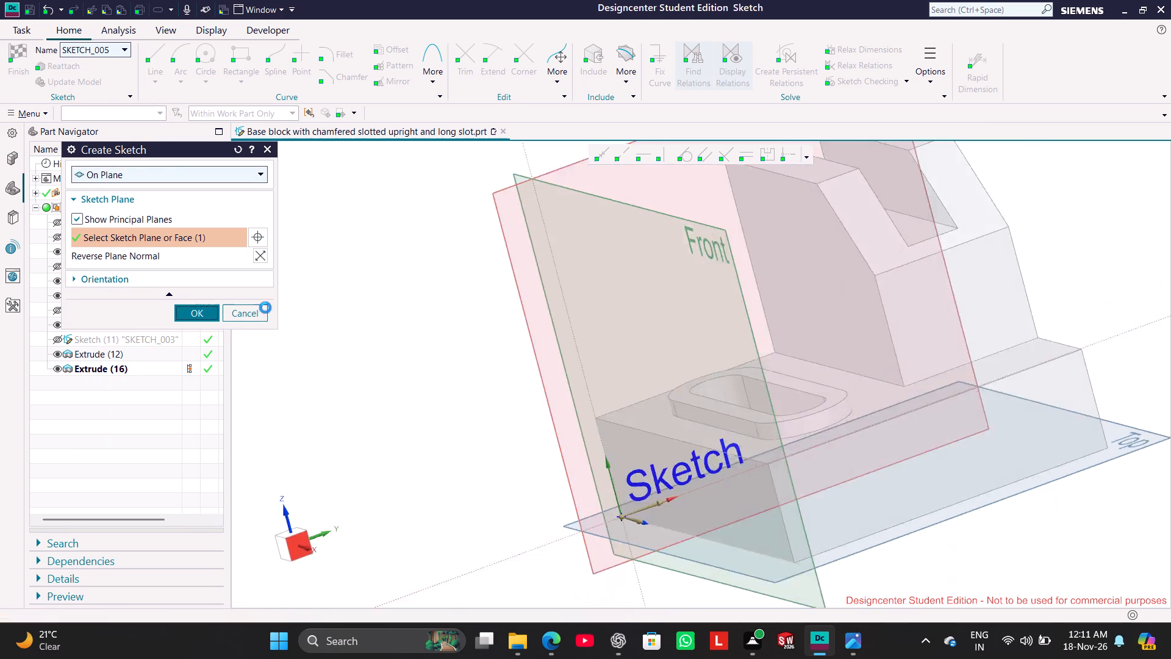
pyautogui.click(453, 298)
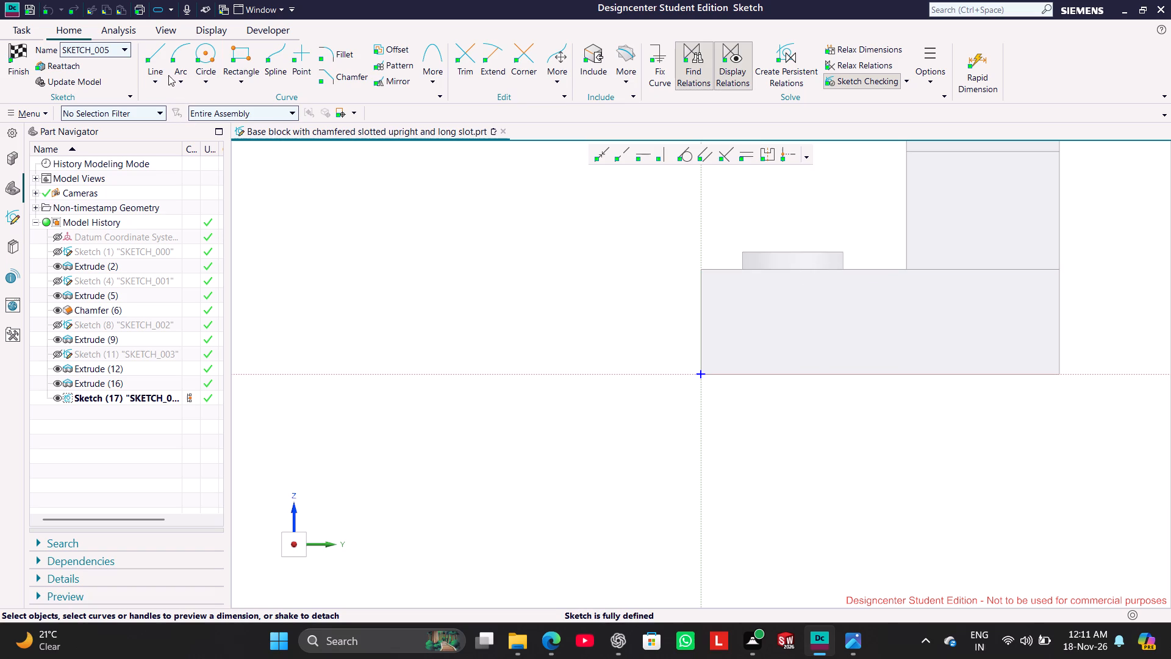
# Include the top edge of the raised slot boss in the sketch.
pyautogui.click(157, 57)
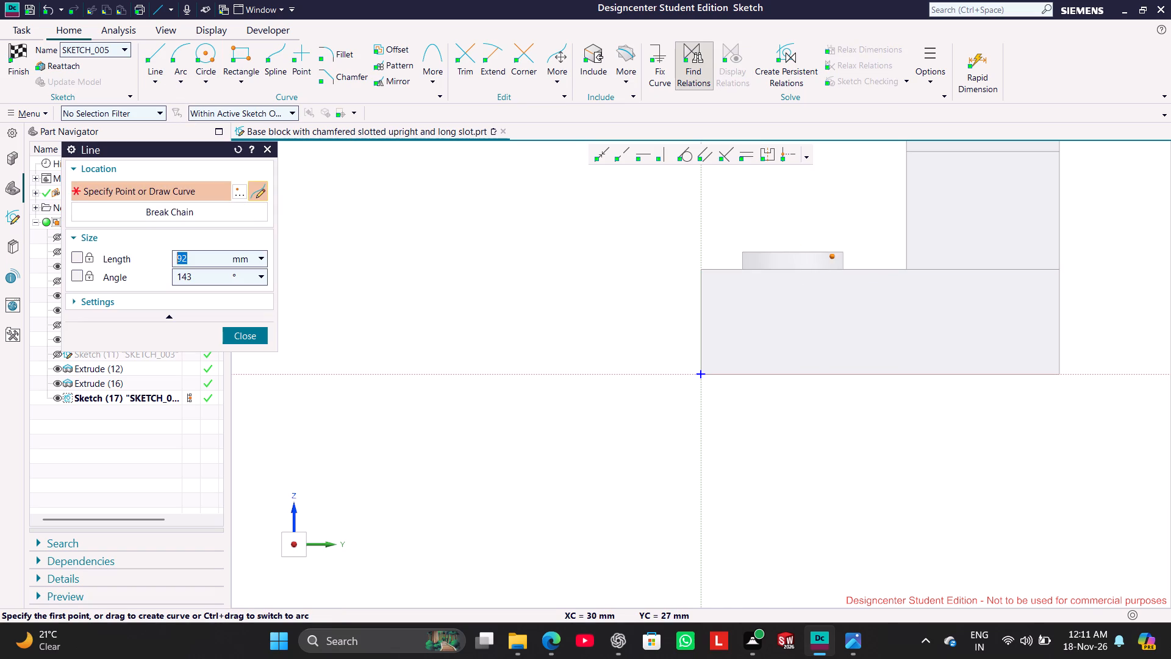
pyautogui.click(237, 342)
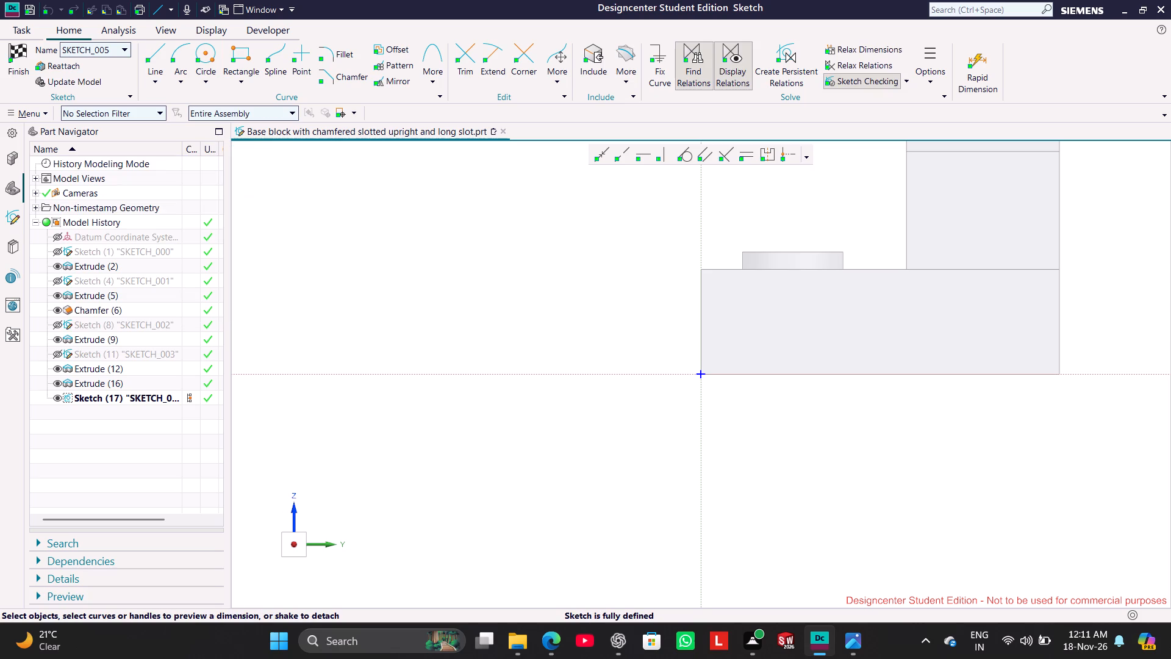
pyautogui.click(587, 60)
pyautogui.click(816, 251)
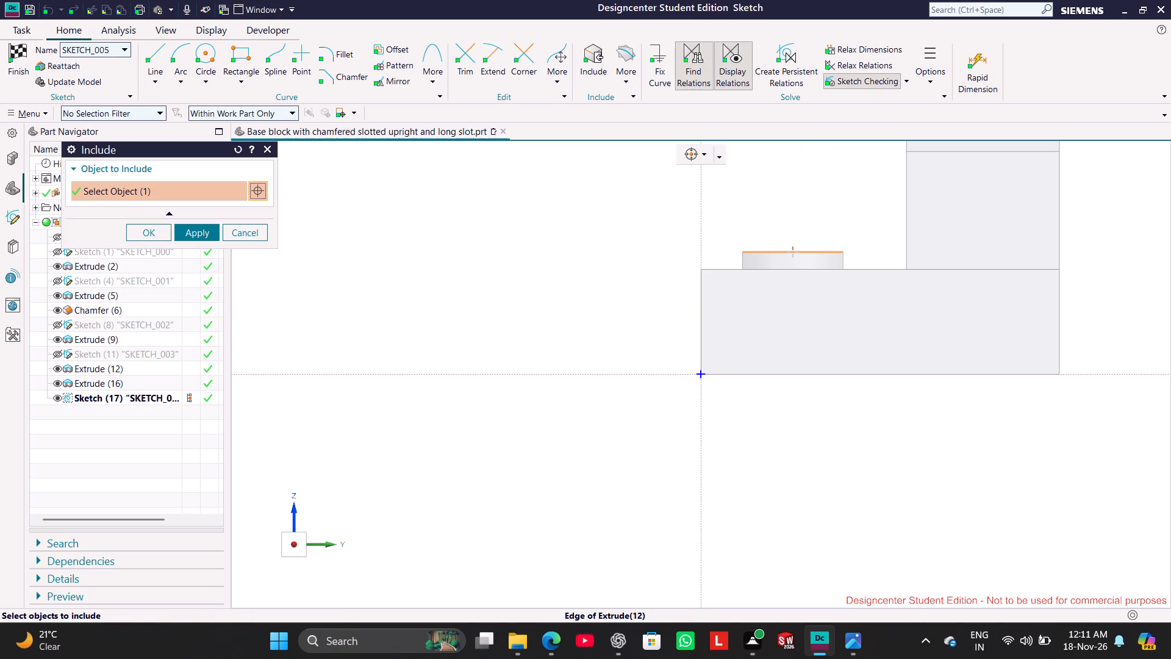
pyautogui.click(191, 236)
# Draw a vertical line from the included edge's midpoint down to the base's bottom edge and convert it to reference.
pyautogui.click(151, 57)
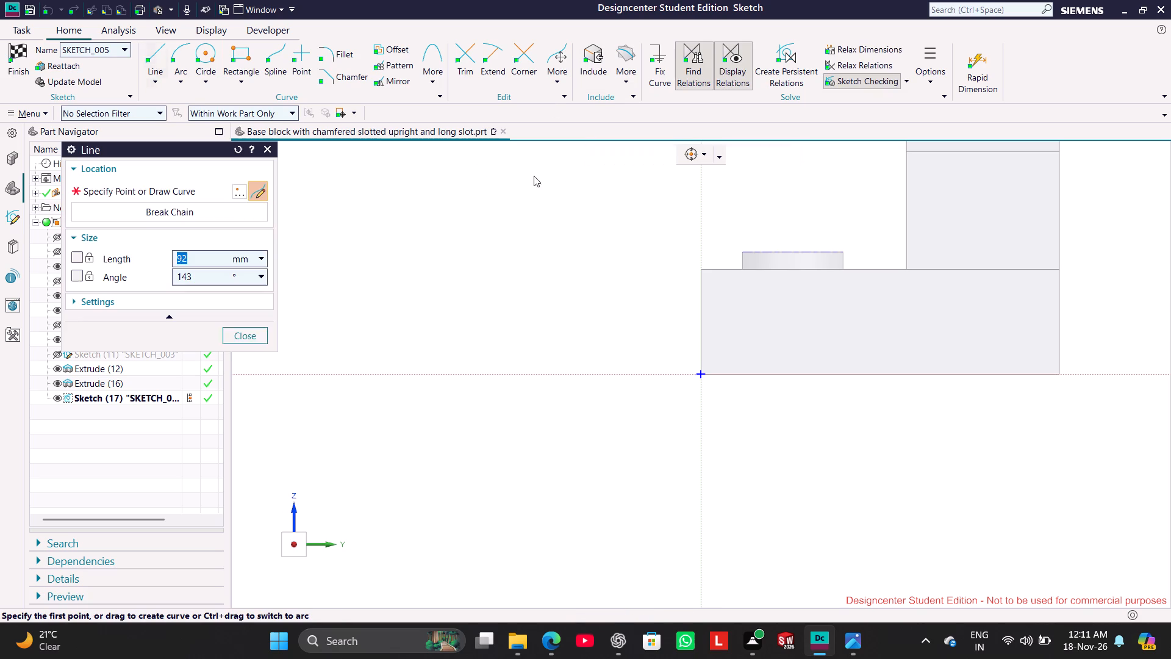
pyautogui.click(795, 251)
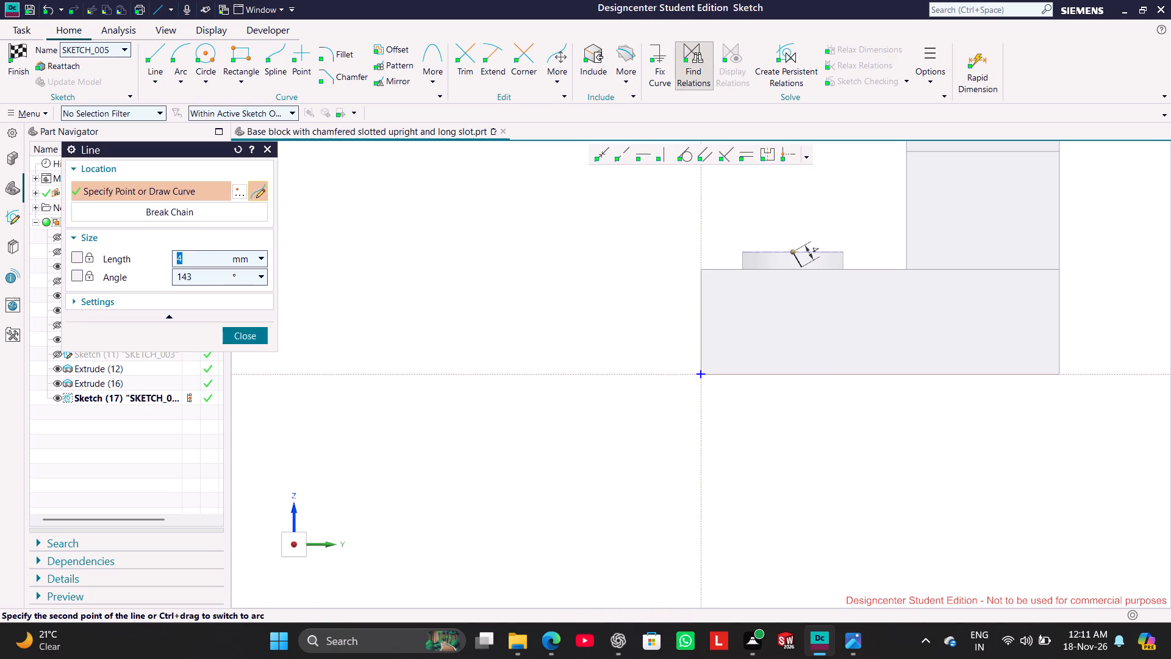
pyautogui.click(795, 376)
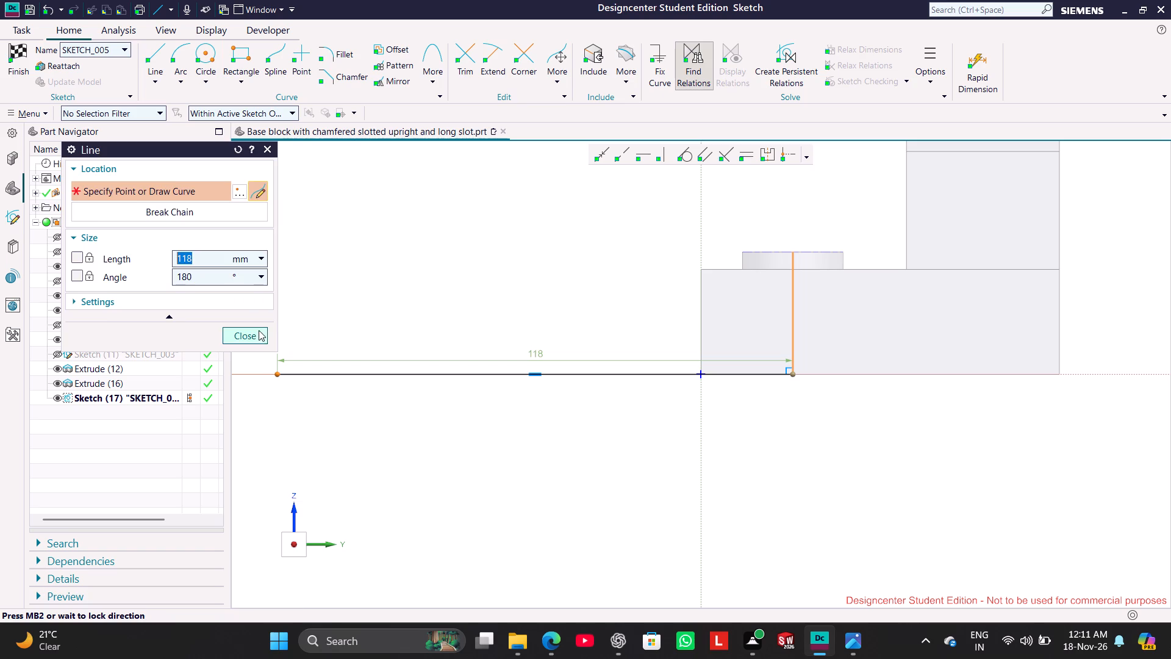
pyautogui.click(259, 330)
pyautogui.rightClick(789, 297)
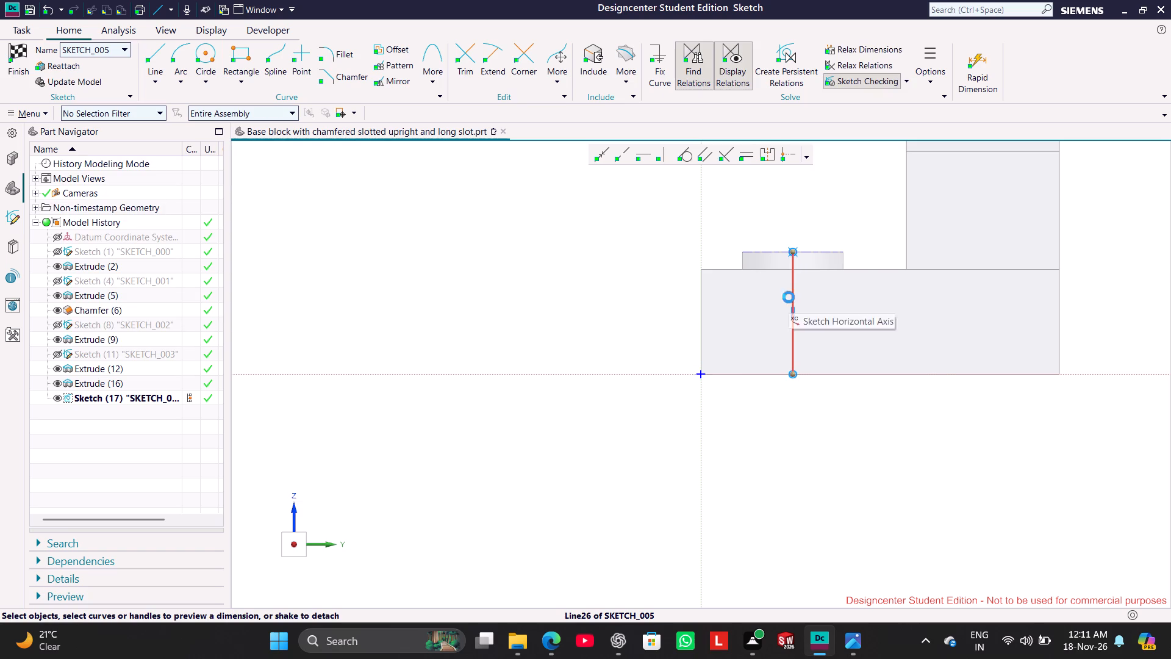
pyautogui.click(803, 279)
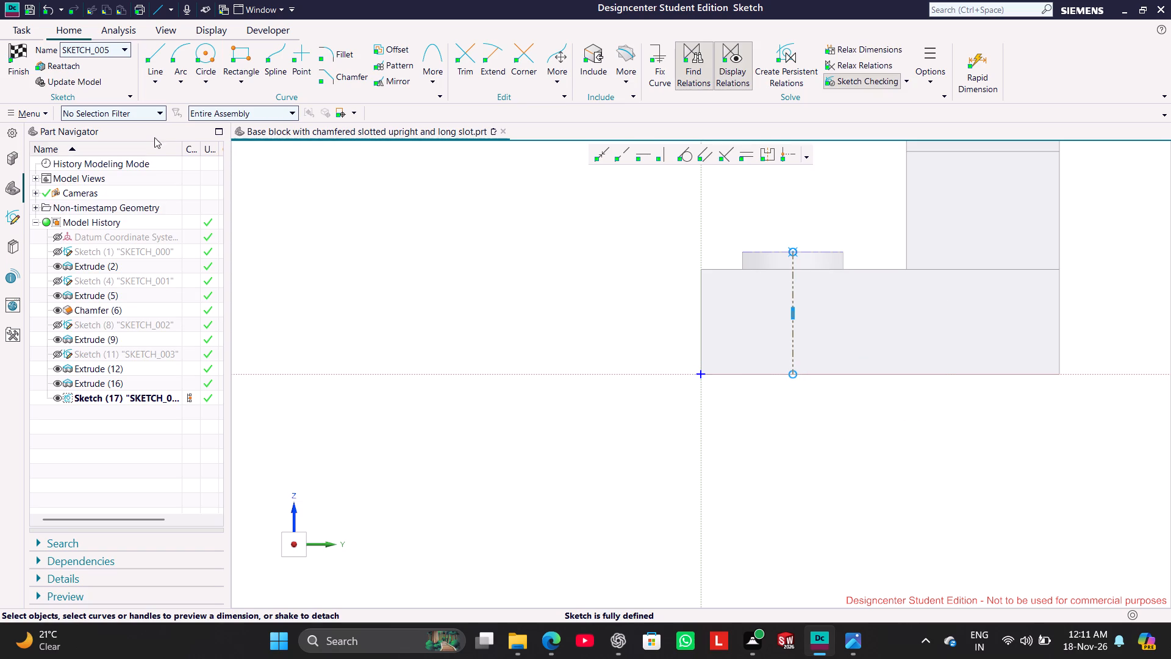
# Draw a rectangle about 30 mm wide and 9 mm high on the base's bottom edge, spanning the reference centreline.
pyautogui.click(240, 51)
pyautogui.click(853, 640)
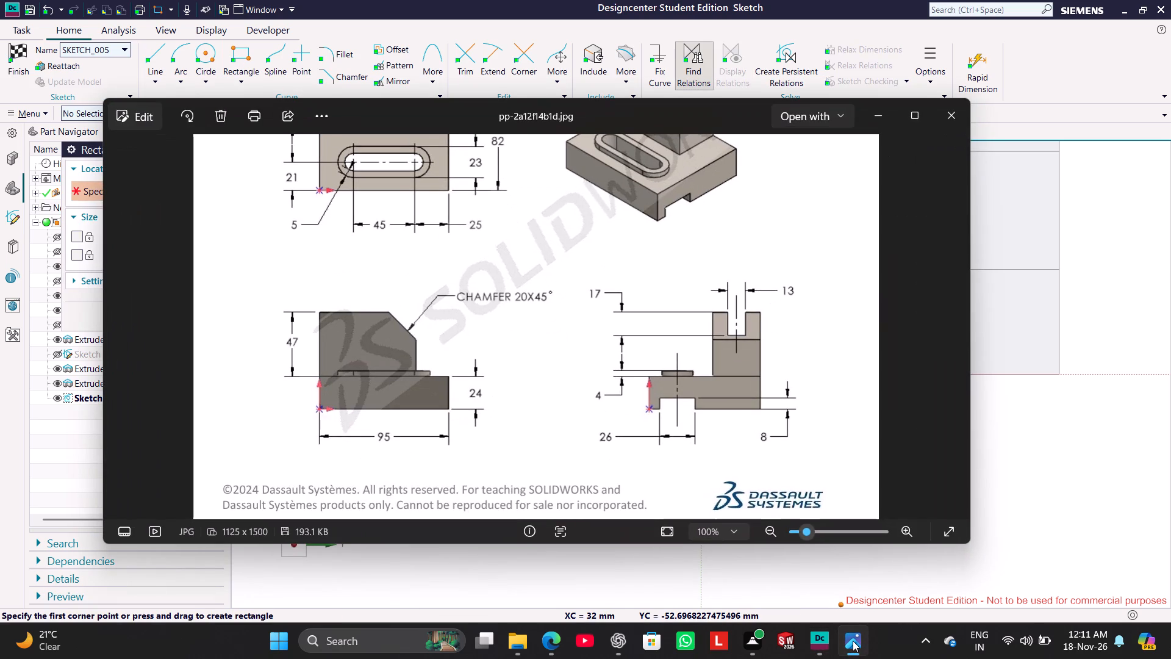
pyautogui.click(853, 641)
pyautogui.click(853, 641)
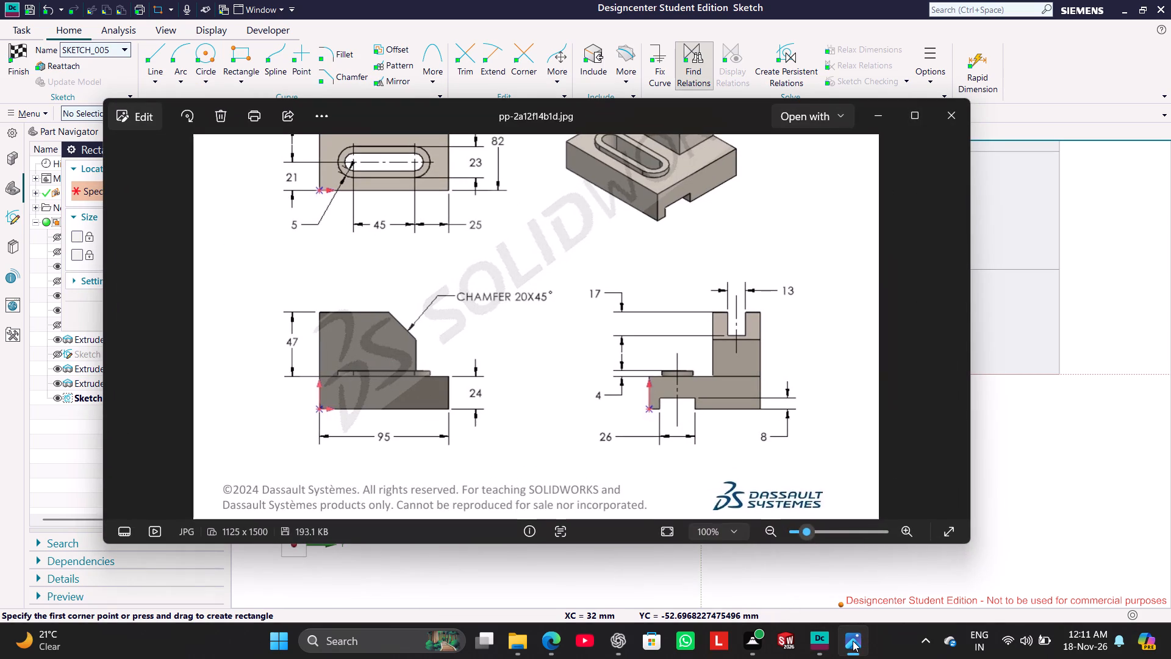
pyautogui.click(853, 641)
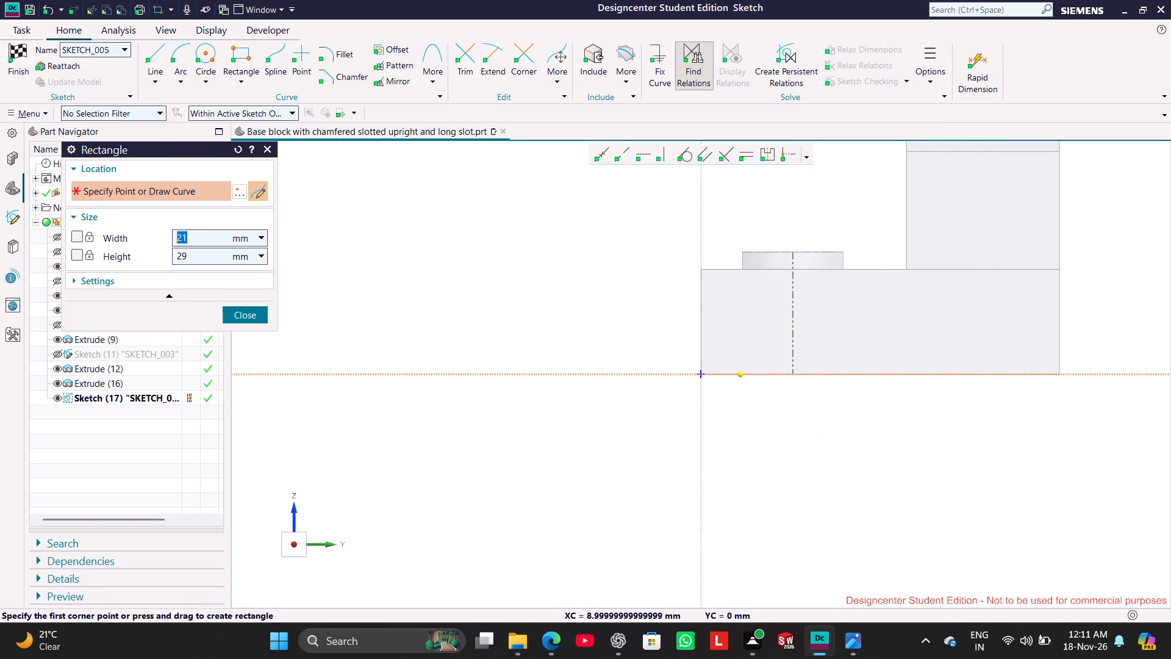
pyautogui.click(739, 373)
pyautogui.click(872, 334)
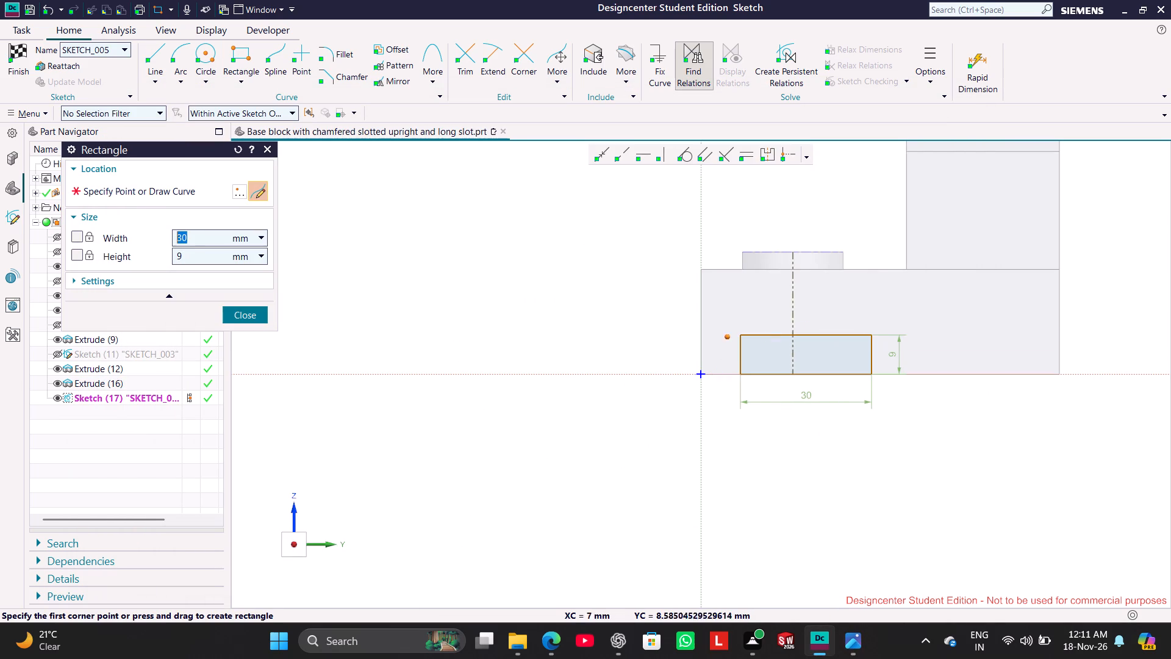
pyautogui.click(254, 313)
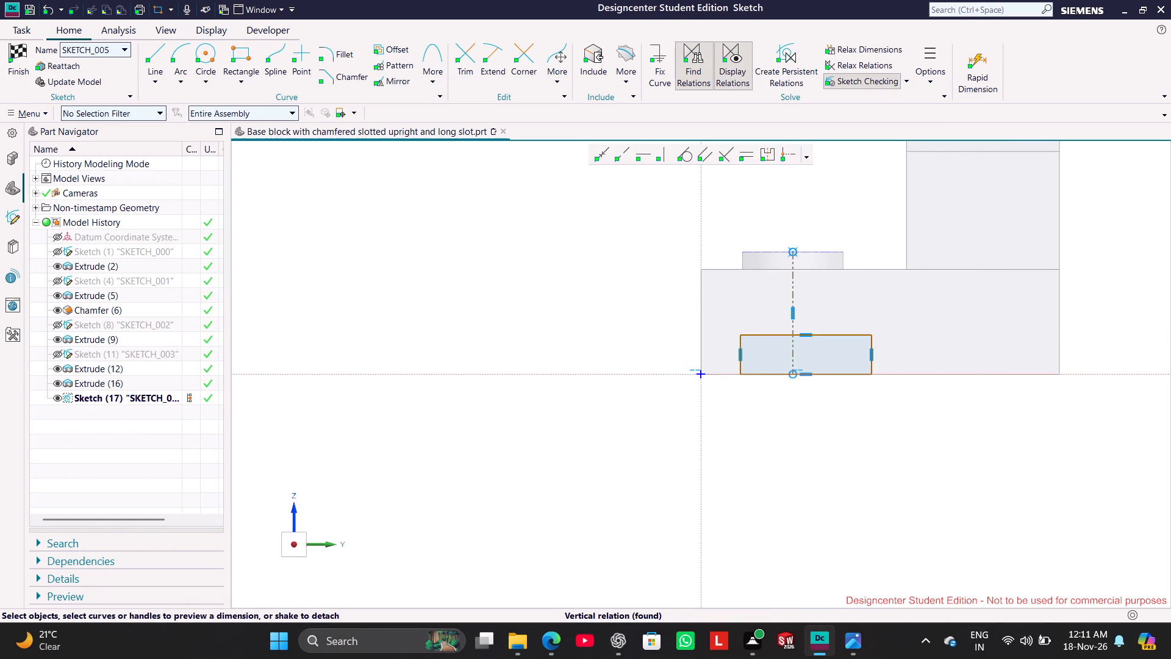
# Set the rectangle's height to 8 mm.
pyautogui.click(870, 343)
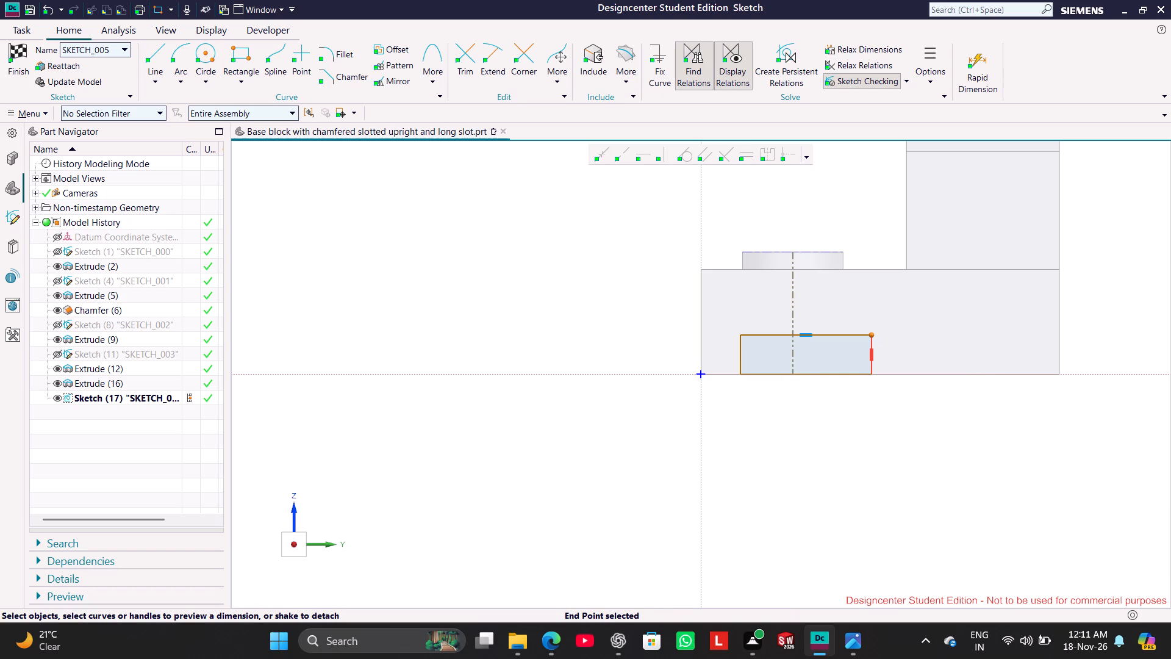
pyautogui.click(872, 369)
pyautogui.doubleClick(892, 356)
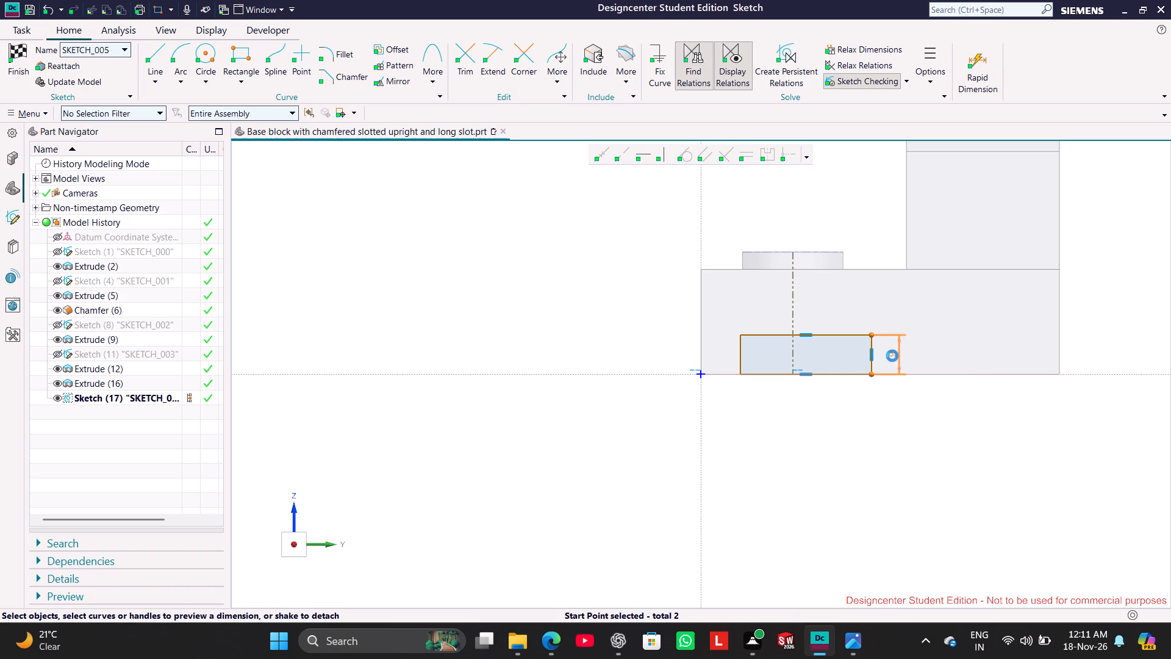
pyautogui.press('8')
pyautogui.press('Return')
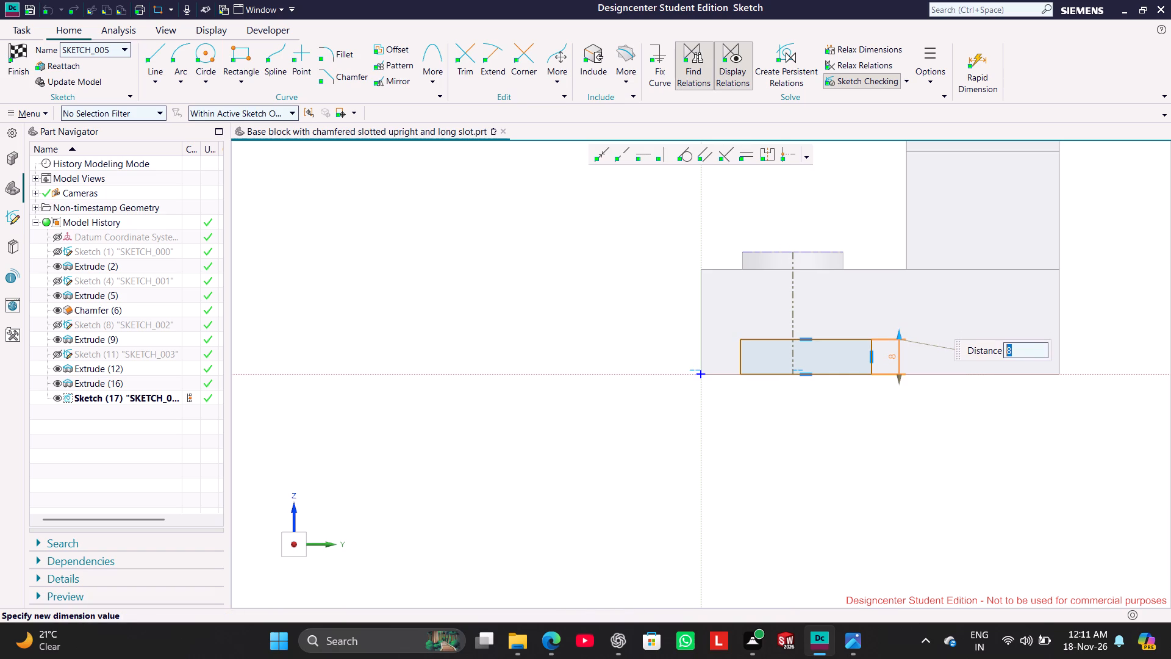
pyautogui.click(857, 639)
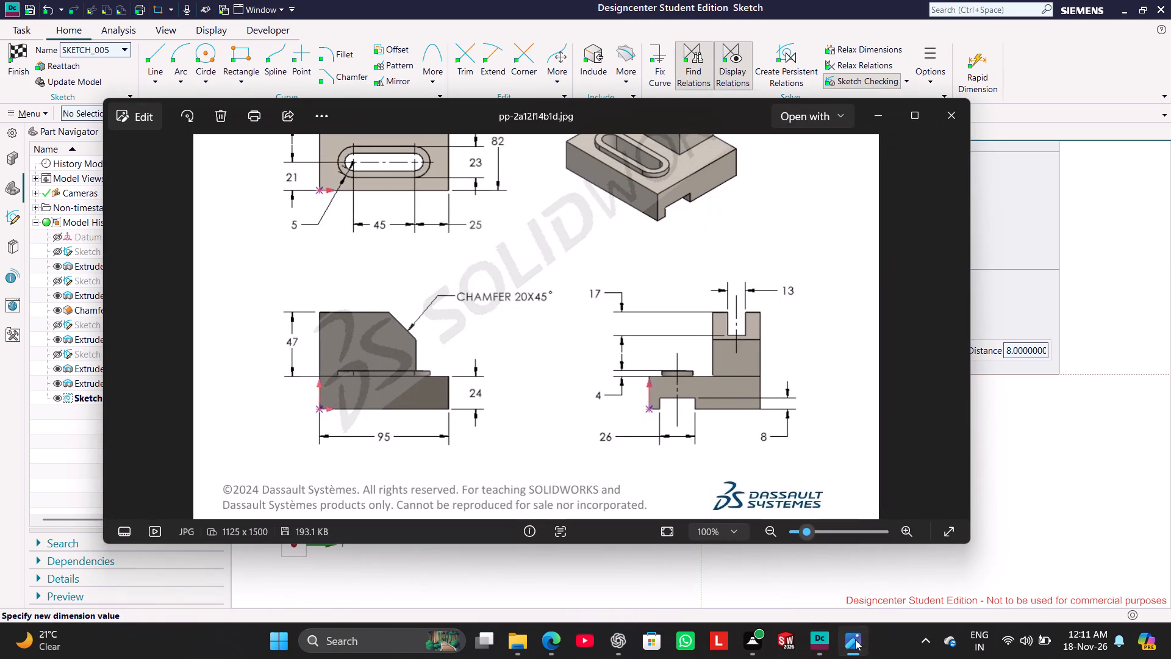
pyautogui.click(855, 639)
pyautogui.click(917, 457)
# Set the rectangle's width to 26 mm.
pyautogui.click(847, 372)
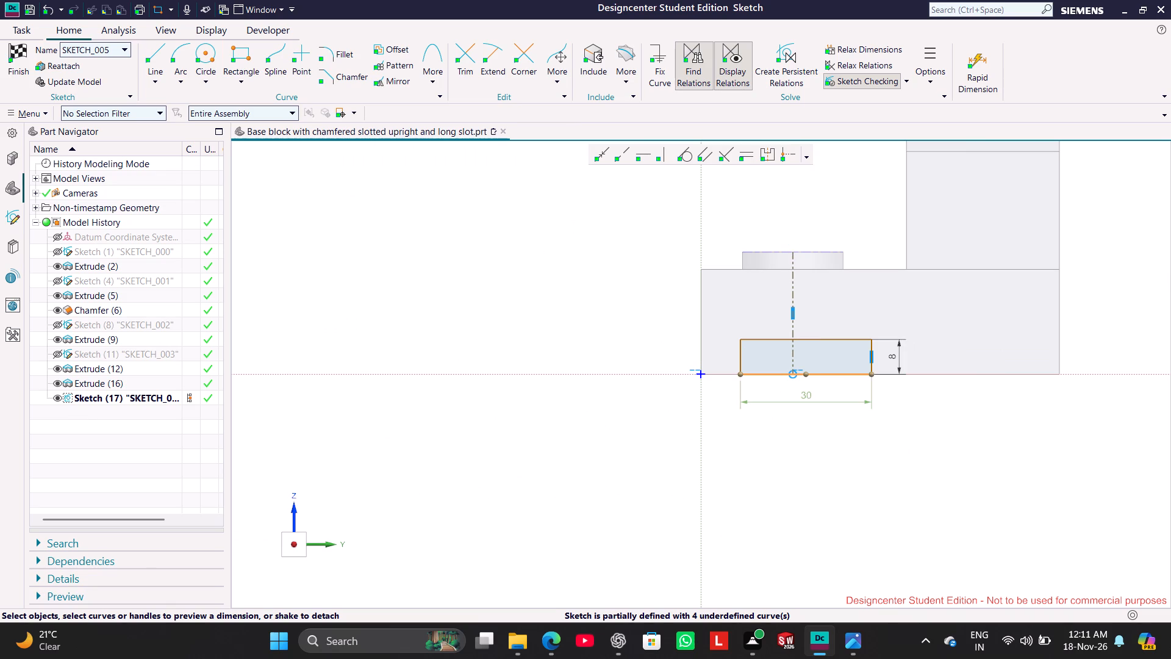
pyautogui.doubleClick(809, 392)
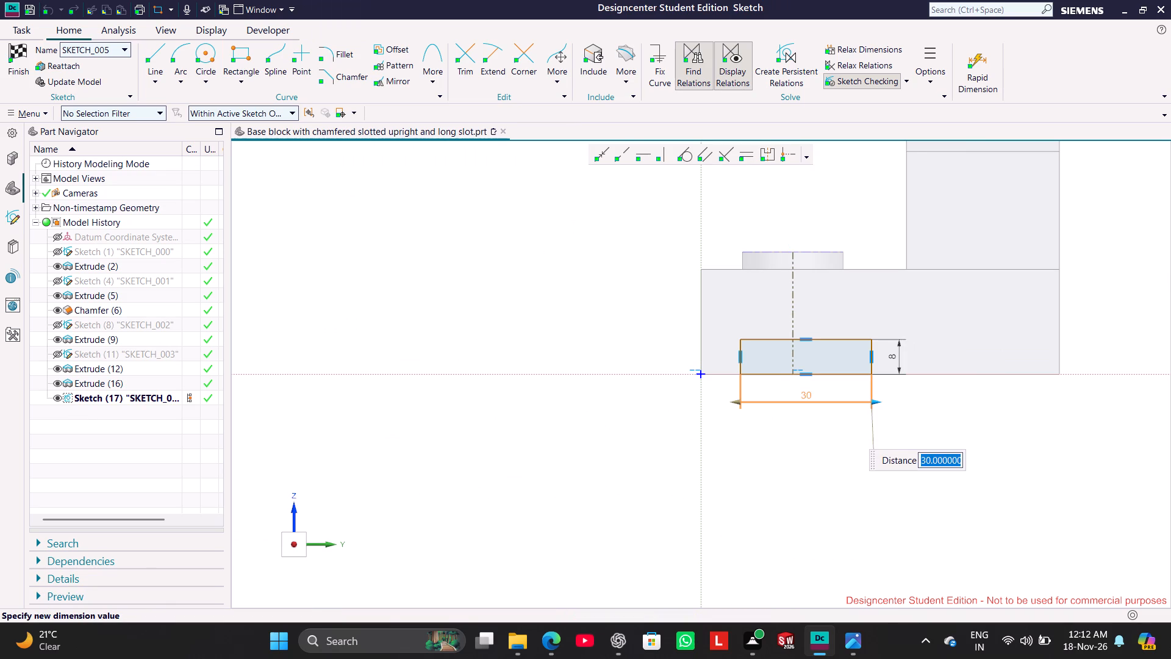
pyautogui.write('26')
pyautogui.press('Return')
pyautogui.click(755, 568)
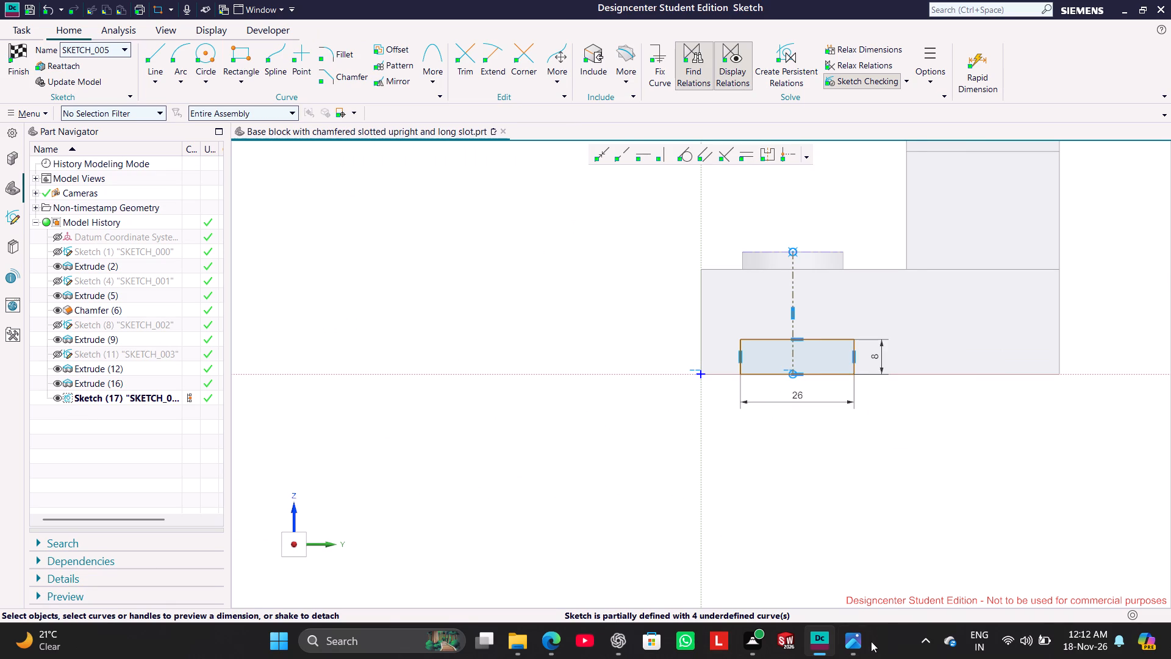
pyautogui.click(861, 641)
pyautogui.click(861, 641)
# Make the midpoint of the rectangle's bottom line coincident with the vertical reference centreline.
pyautogui.scroll(4, 814, 361)
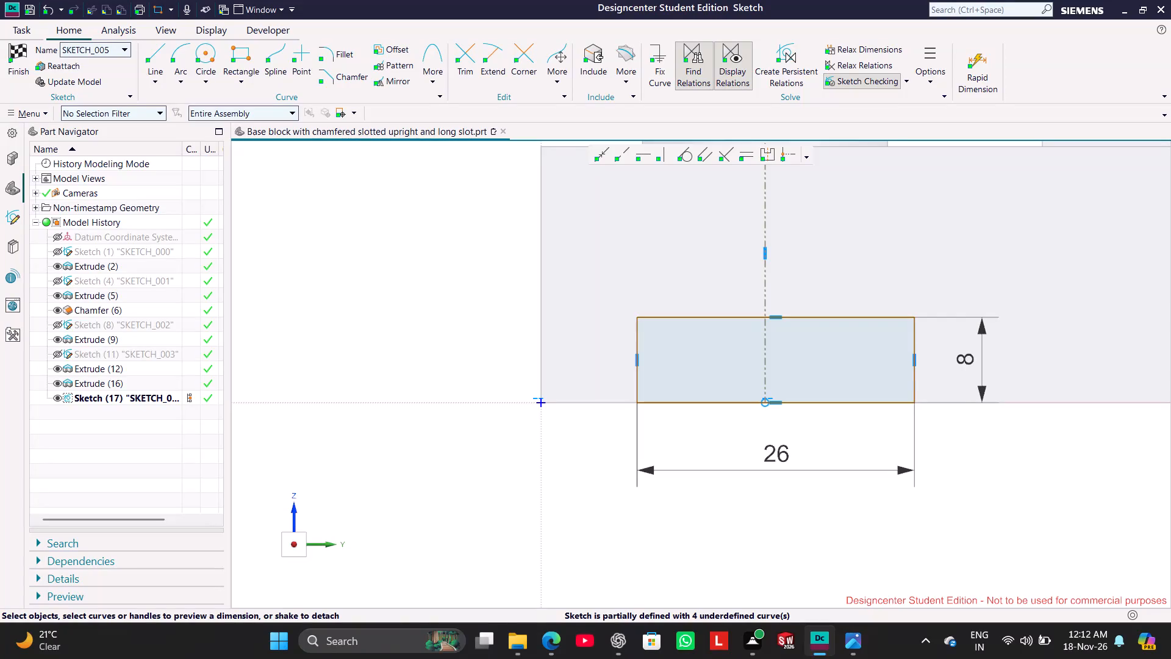
pyautogui.click(601, 158)
pyautogui.scroll(4, 803, 396)
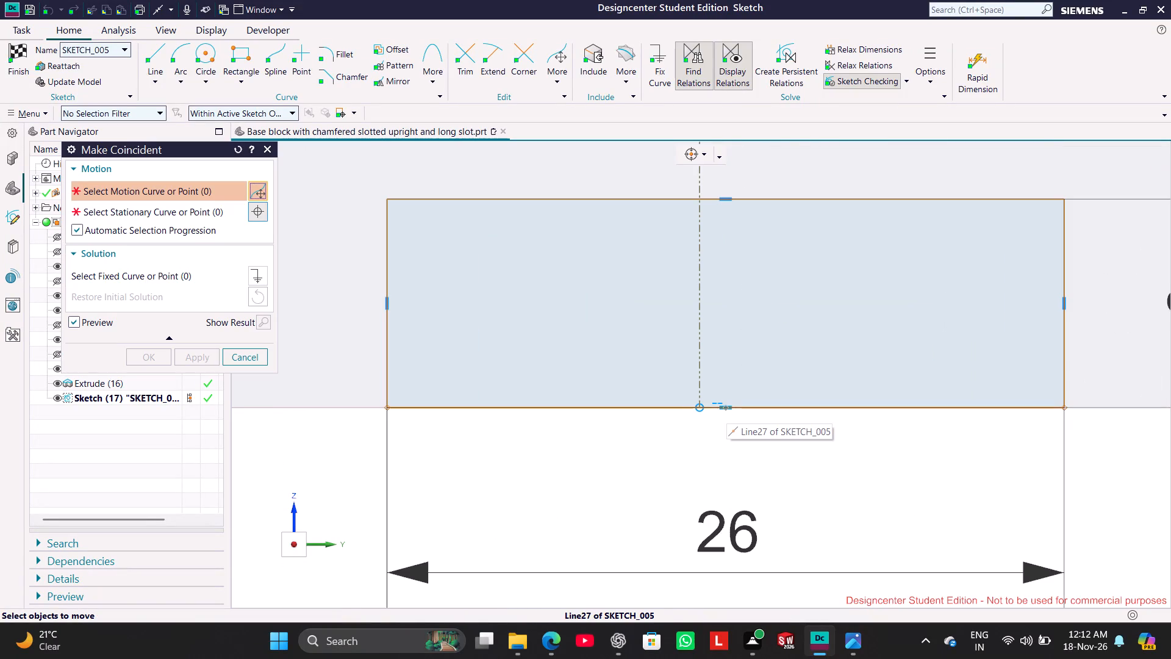
pyautogui.scroll(3, 732, 408)
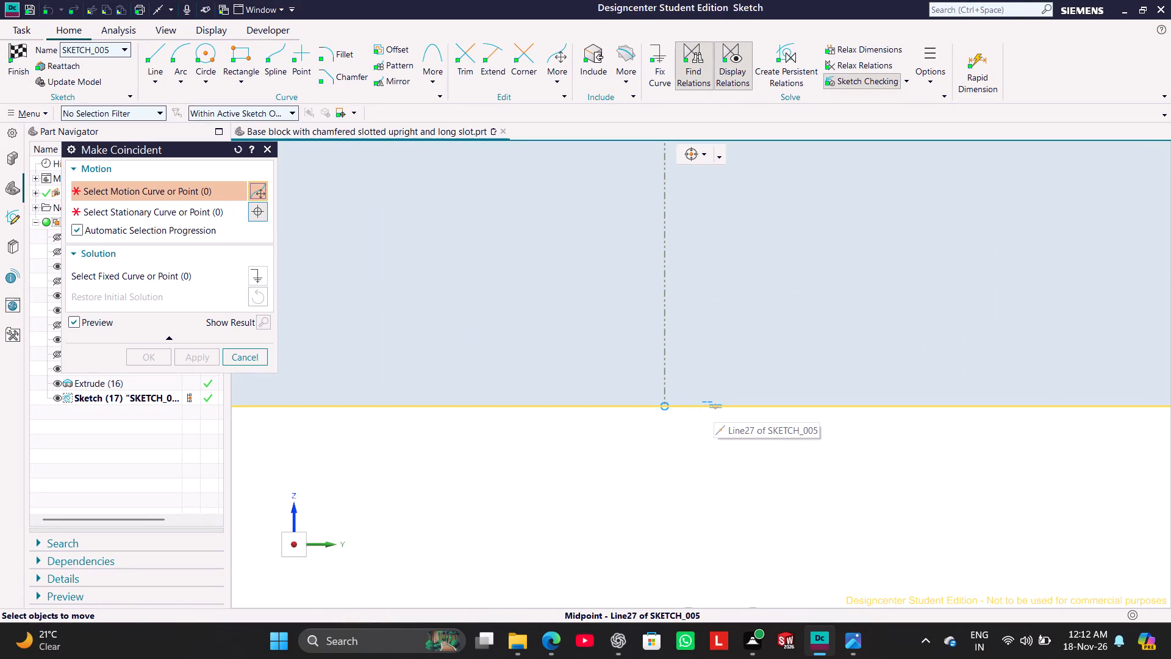
pyautogui.click(715, 406)
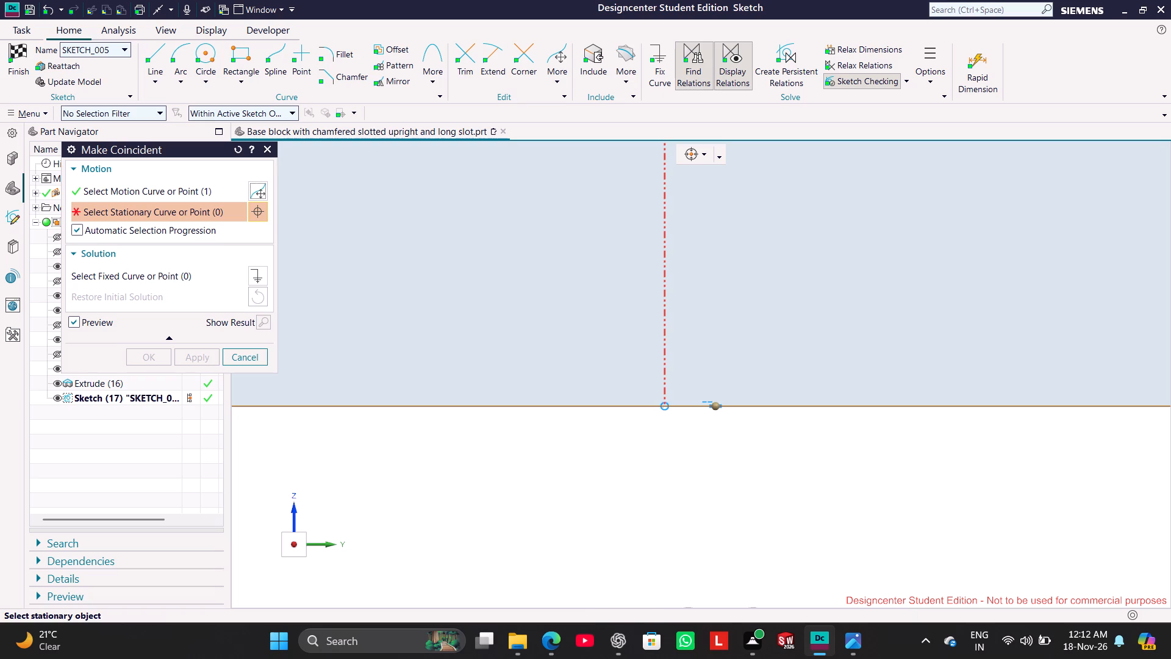
pyautogui.click(664, 379)
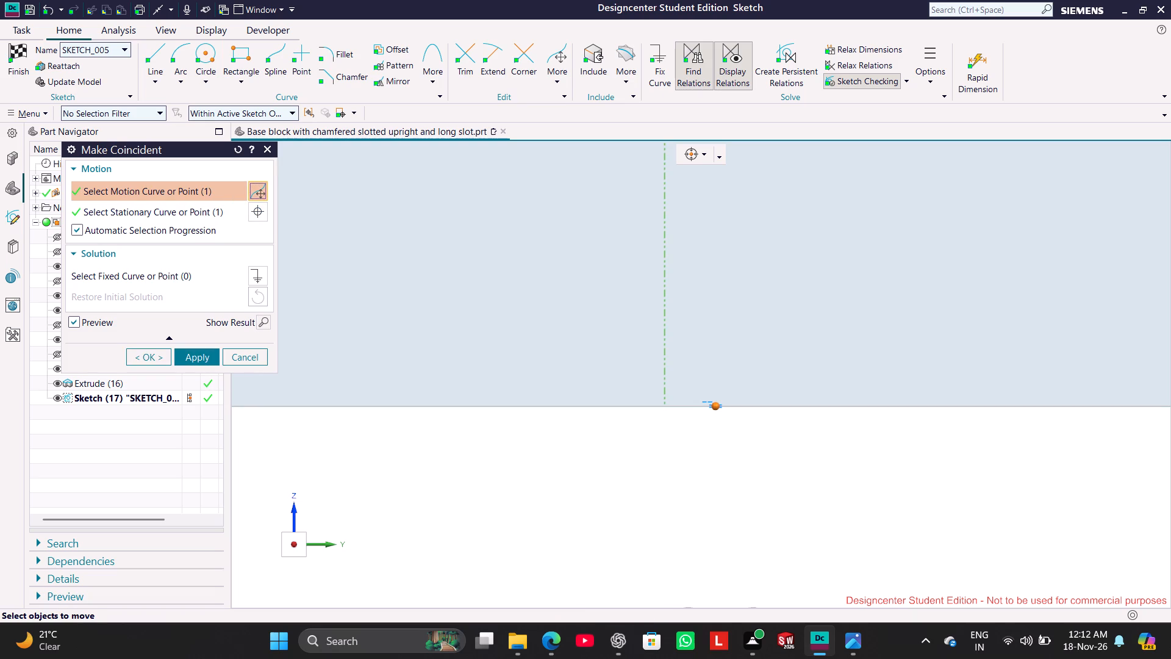
pyautogui.click(191, 362)
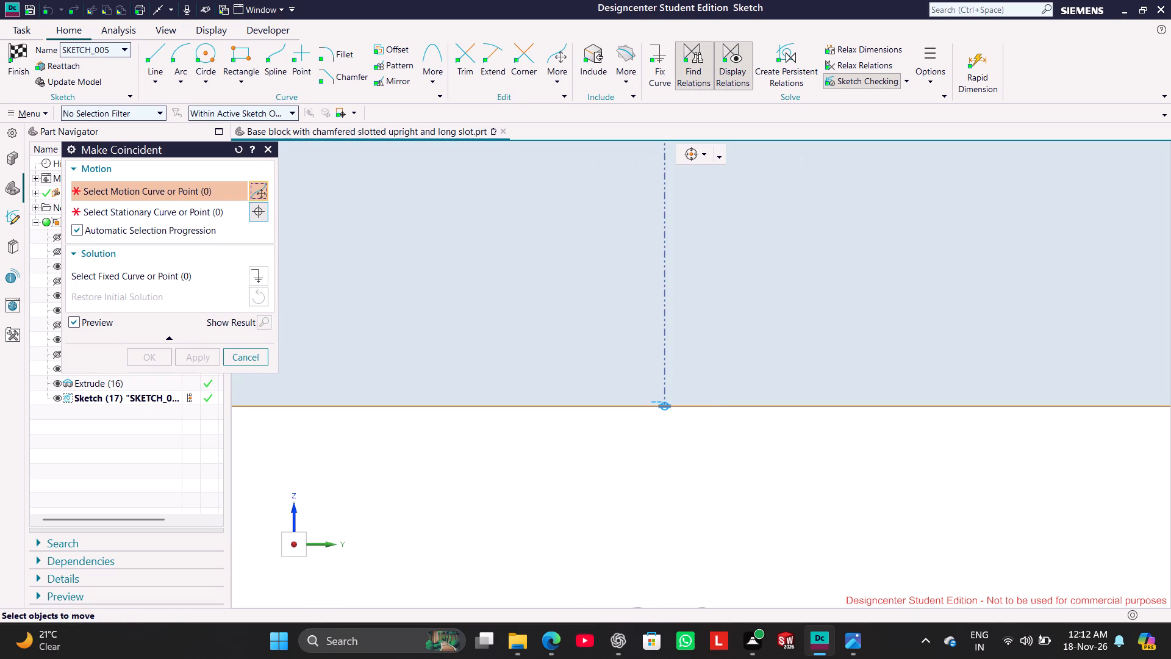
pyautogui.click(272, 365)
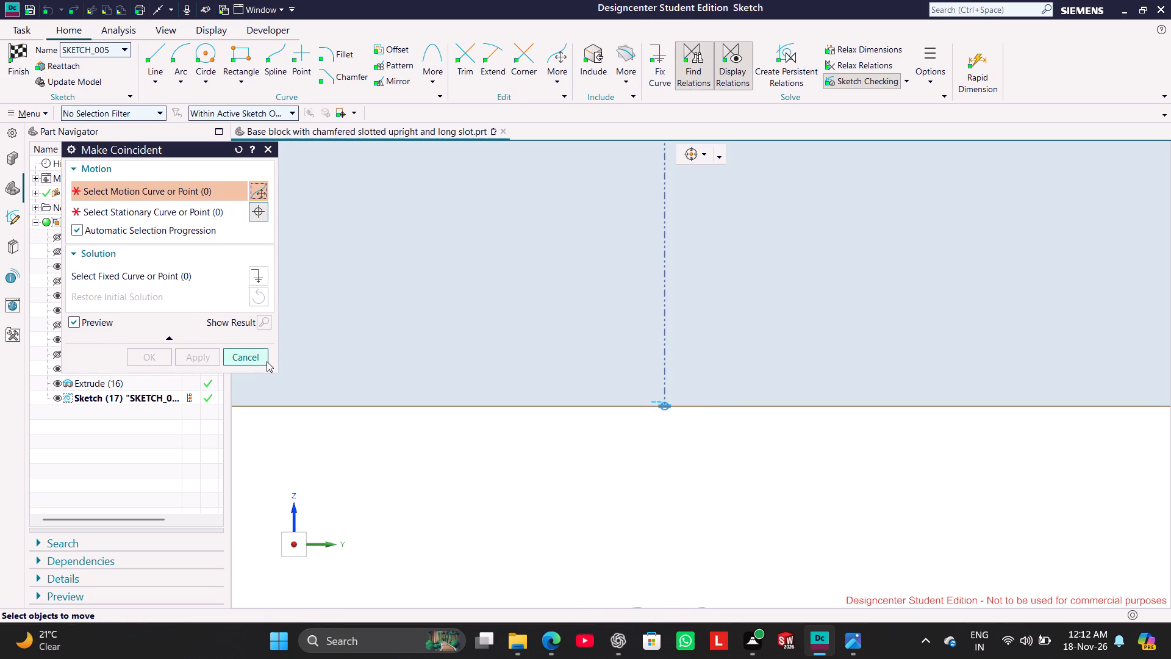
# Close the coincident constraint and finish the groove sketch.
pyautogui.click(258, 356)
pyautogui.scroll(-4, 600, 376)
pyautogui.scroll(-3, 648, 393)
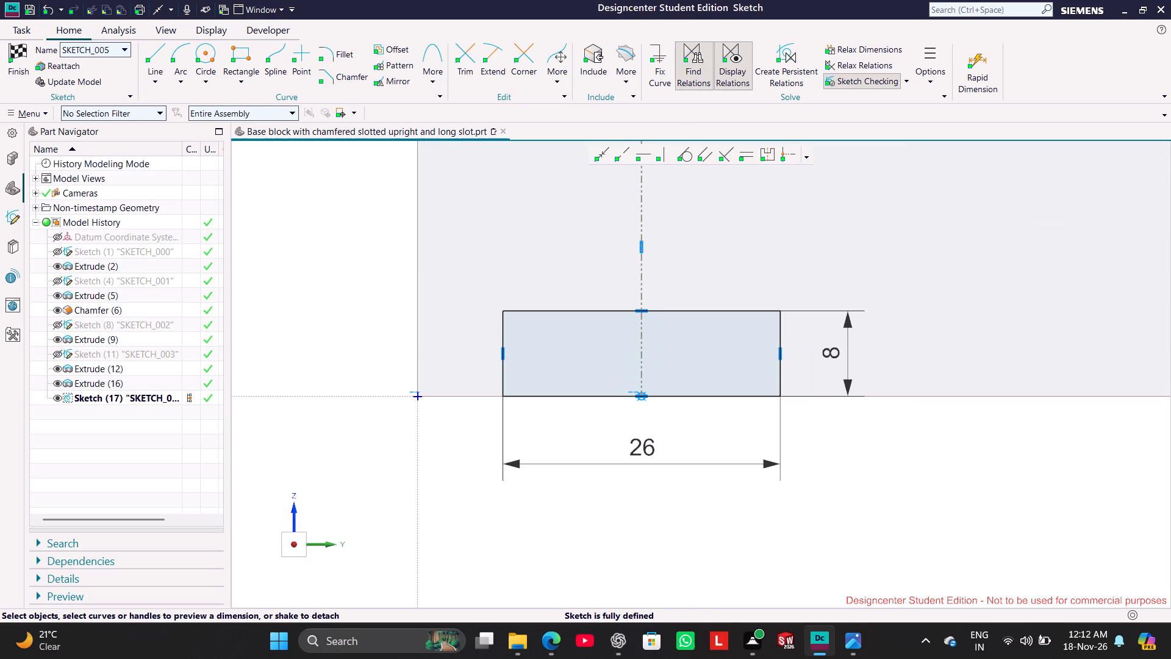
pyautogui.scroll(-2, 484, 367)
pyautogui.click(13, 63)
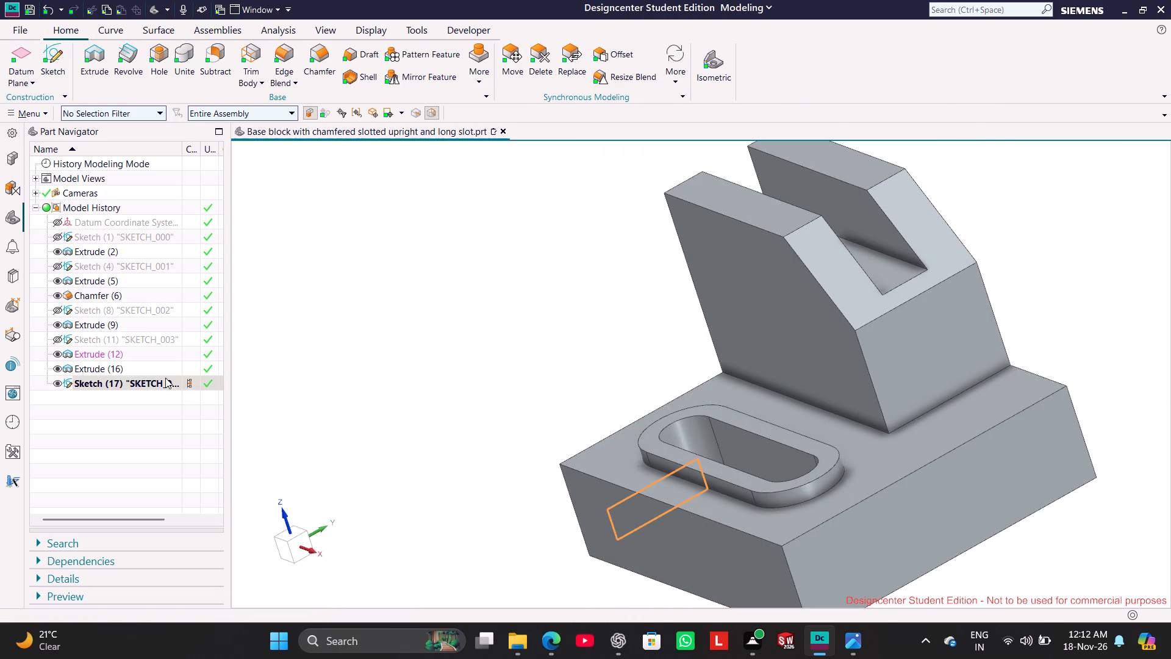
# Extrude the groove sketch through the base as an inferred subtract, with start distance 100 mm and end distance 0 mm.
pyautogui.rightClick(164, 386)
pyautogui.click(210, 398)
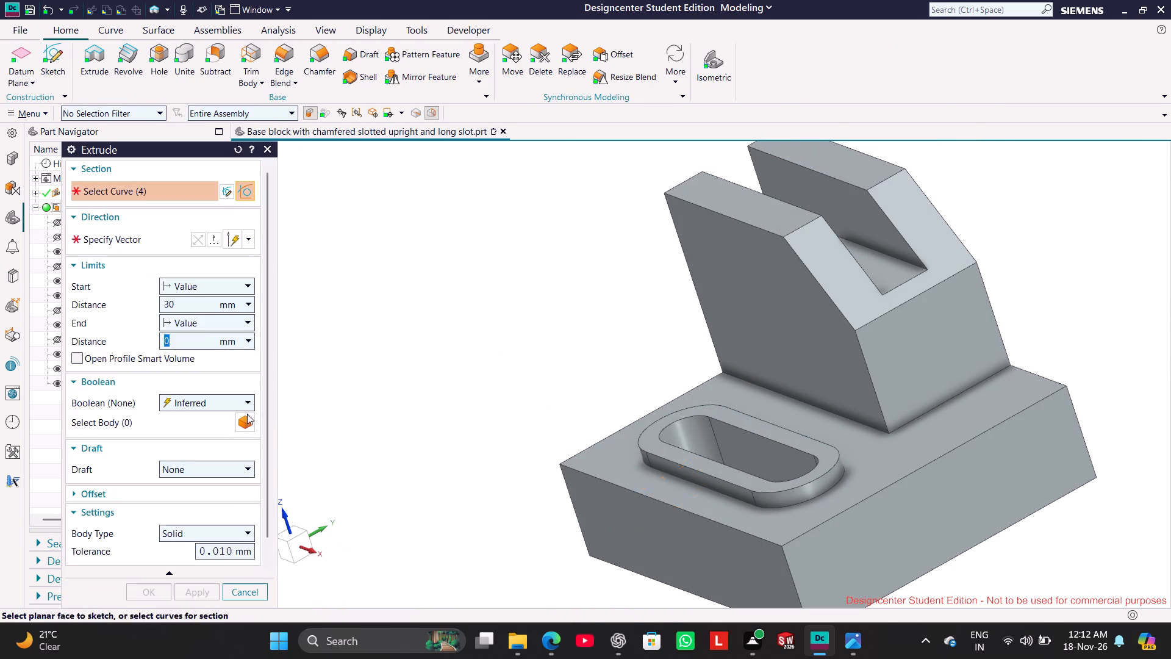
pyautogui.moveTo(449, 377); pyautogui.dragTo(514, 389, button='middle')
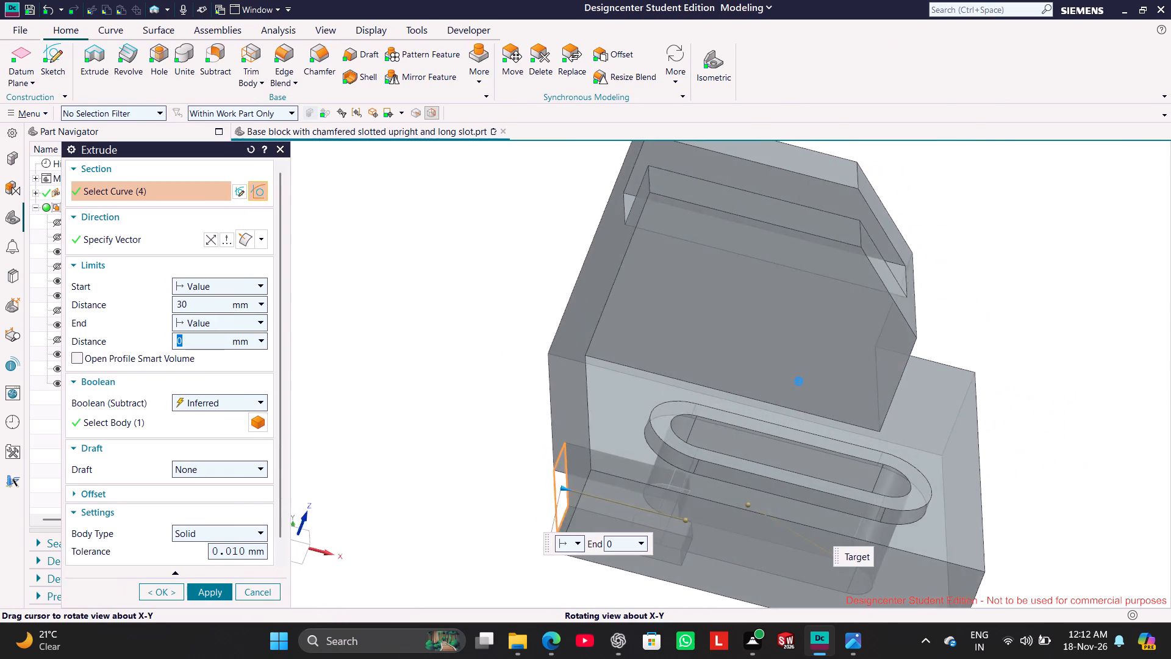
pyautogui.moveTo(514, 389); pyautogui.dragTo(500, 369, button='middle')
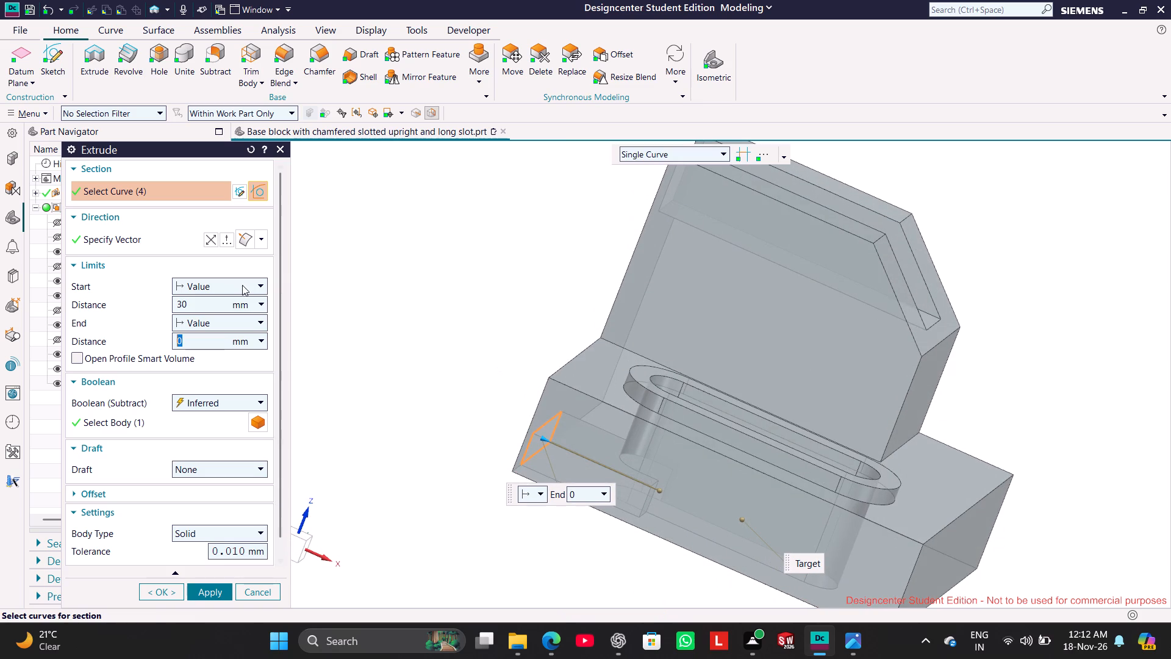
pyautogui.click(255, 293)
pyautogui.click(251, 382)
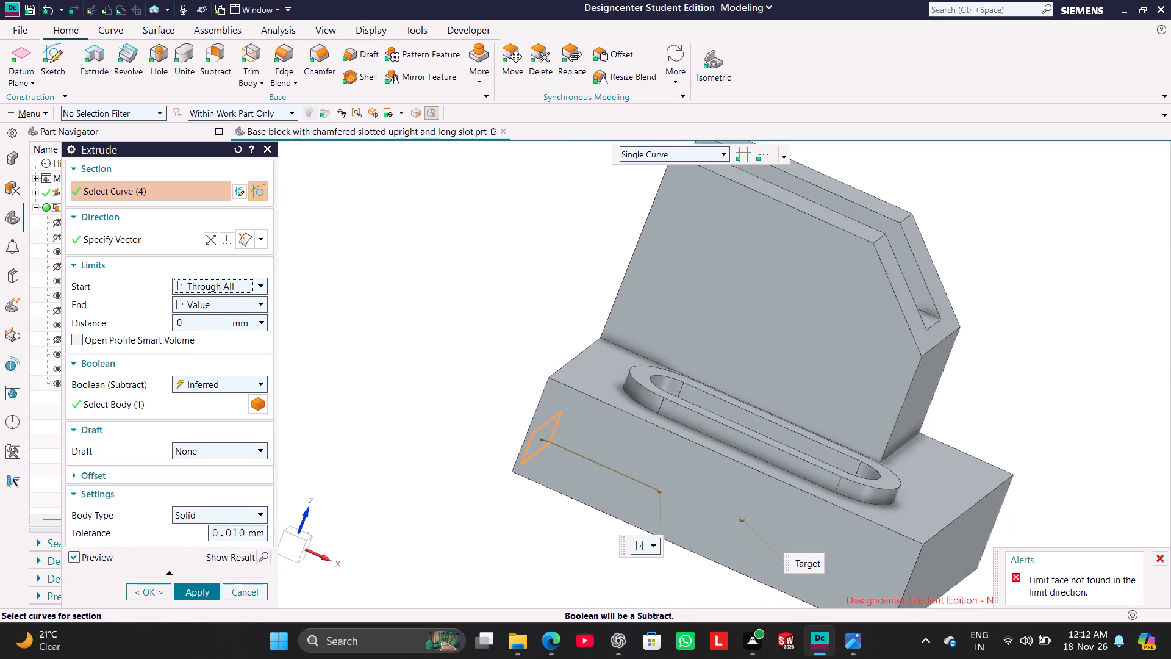
pyautogui.moveTo(420, 353); pyautogui.dragTo(409, 327, button='middle')
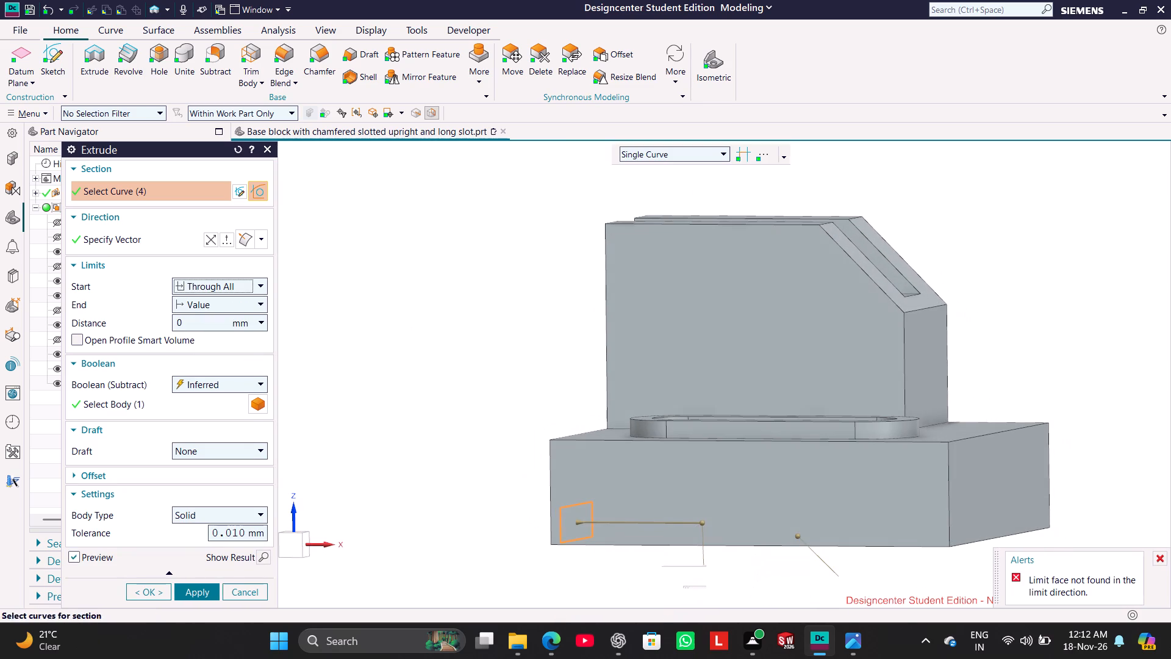
pyautogui.click(262, 284)
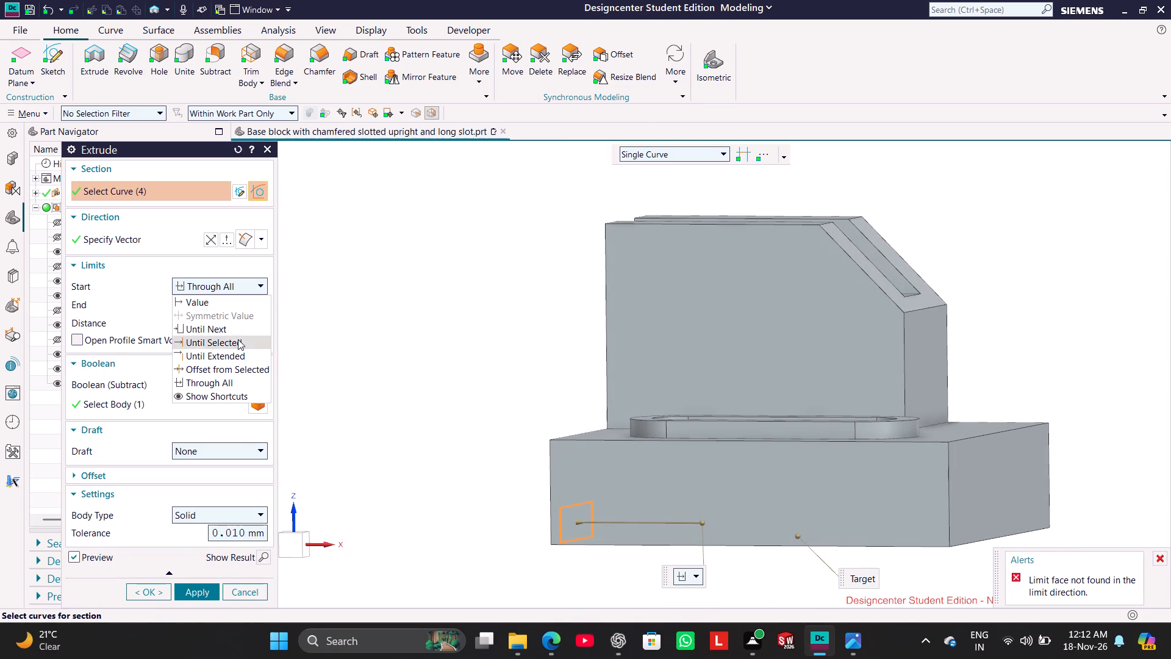
pyautogui.click(220, 304)
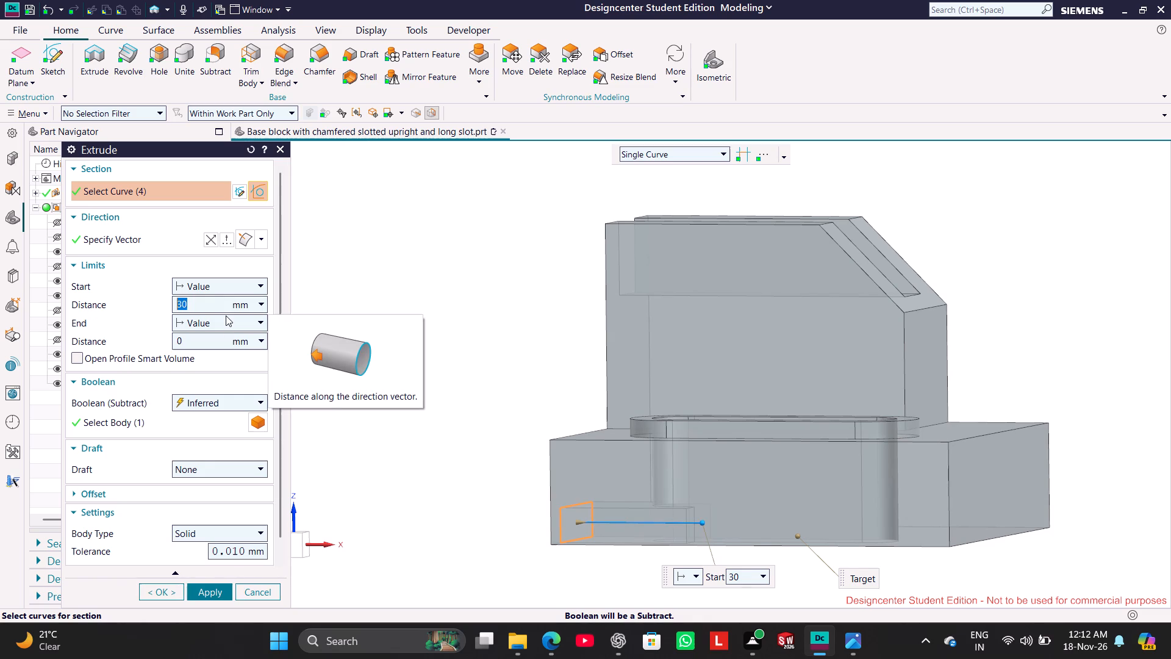
pyautogui.write('90')
pyautogui.press('Return')
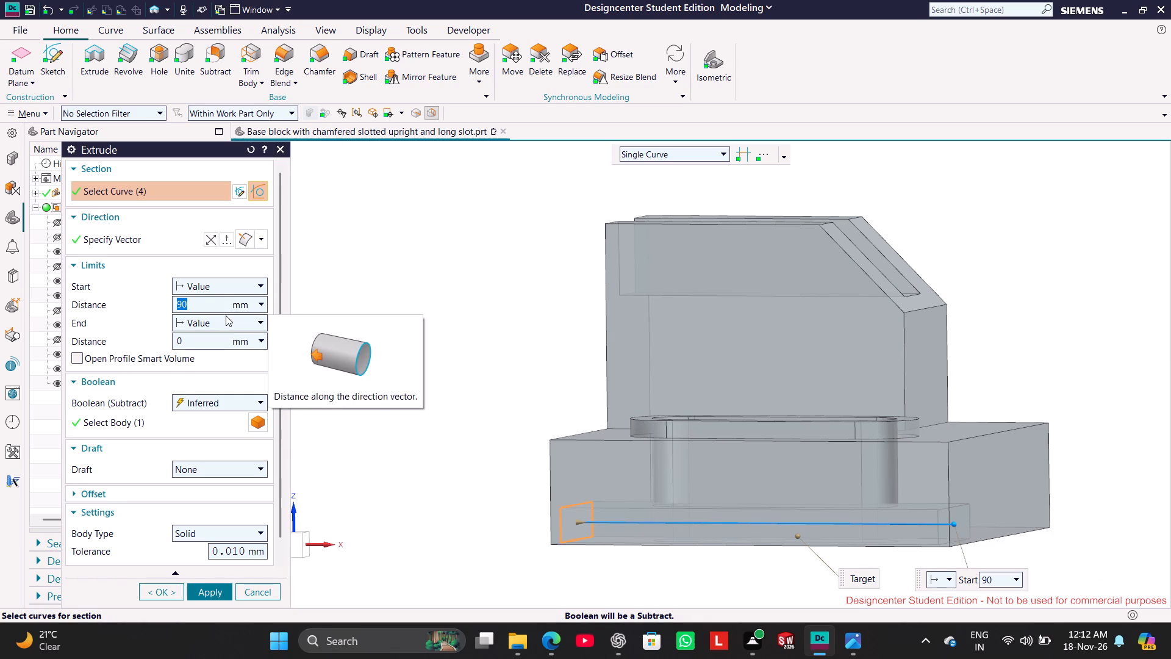
pyautogui.write('100')
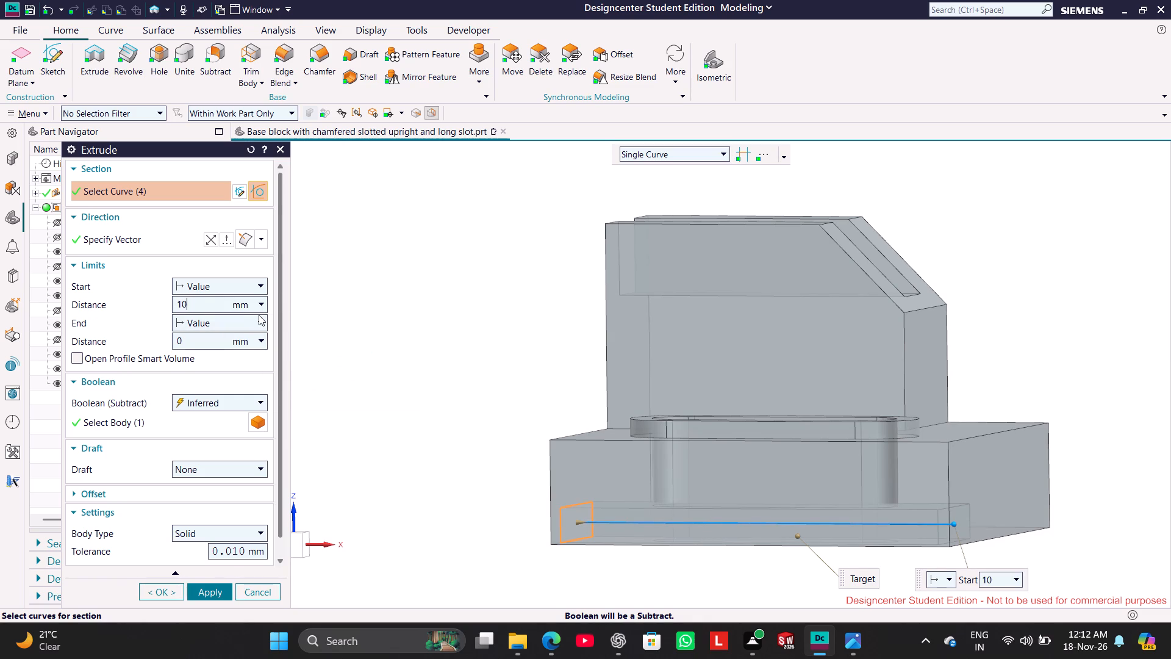
pyautogui.press('Return')
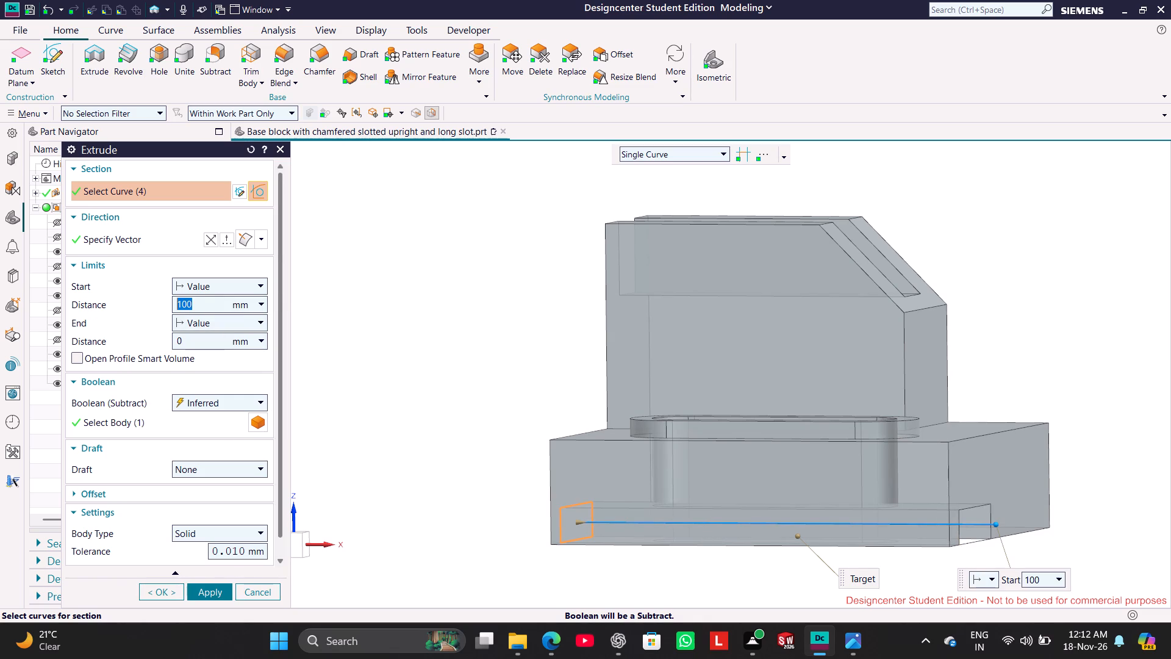
pyautogui.moveTo(463, 350); pyautogui.dragTo(437, 348, button='middle')
pyautogui.click(215, 592)
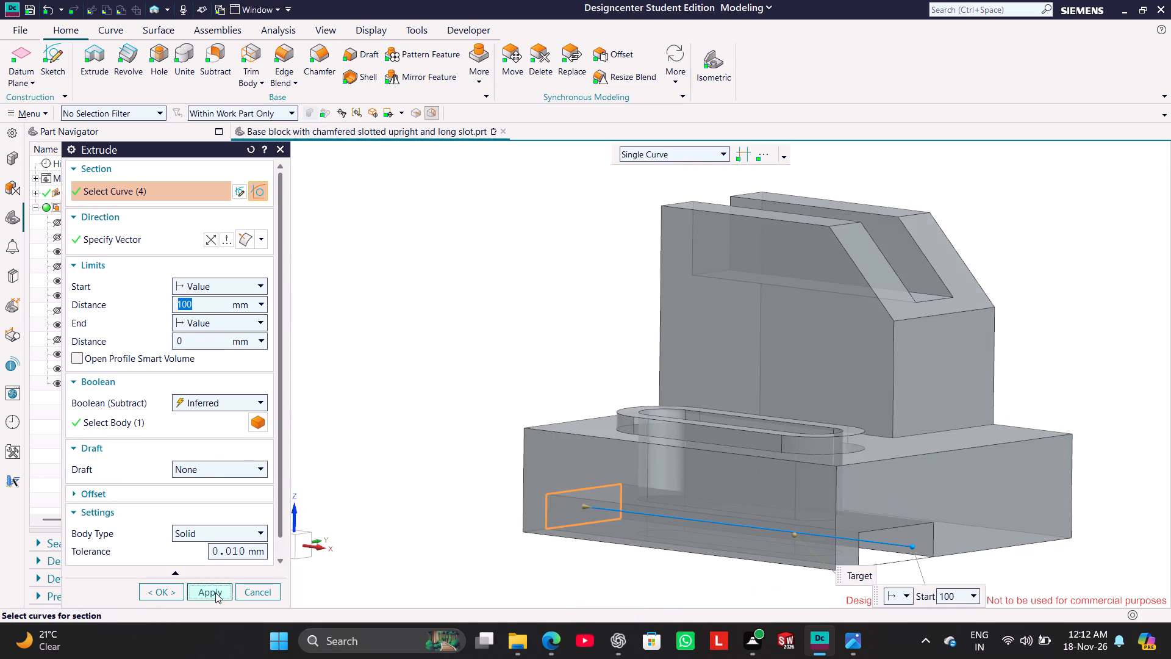
pyautogui.click(272, 587)
# Set the model to the isometric view and compare it with the reference drawing in Photos.
pyautogui.moveTo(478, 388); pyautogui.dragTo(440, 391, button='middle')
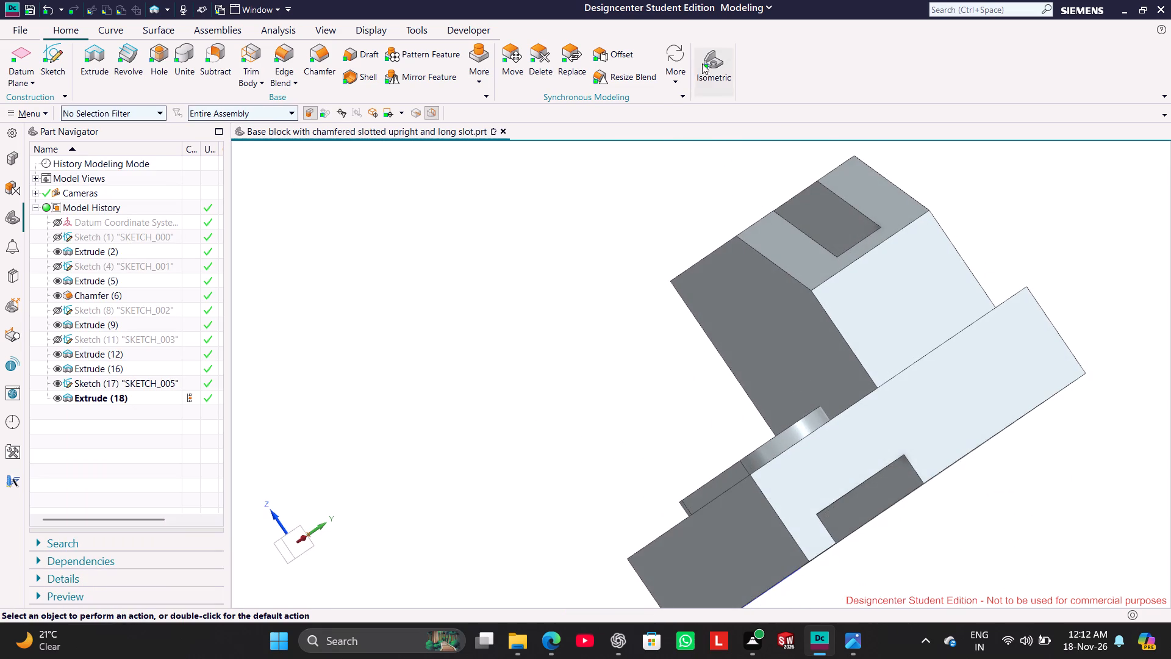
pyautogui.click(702, 63)
pyautogui.click(848, 635)
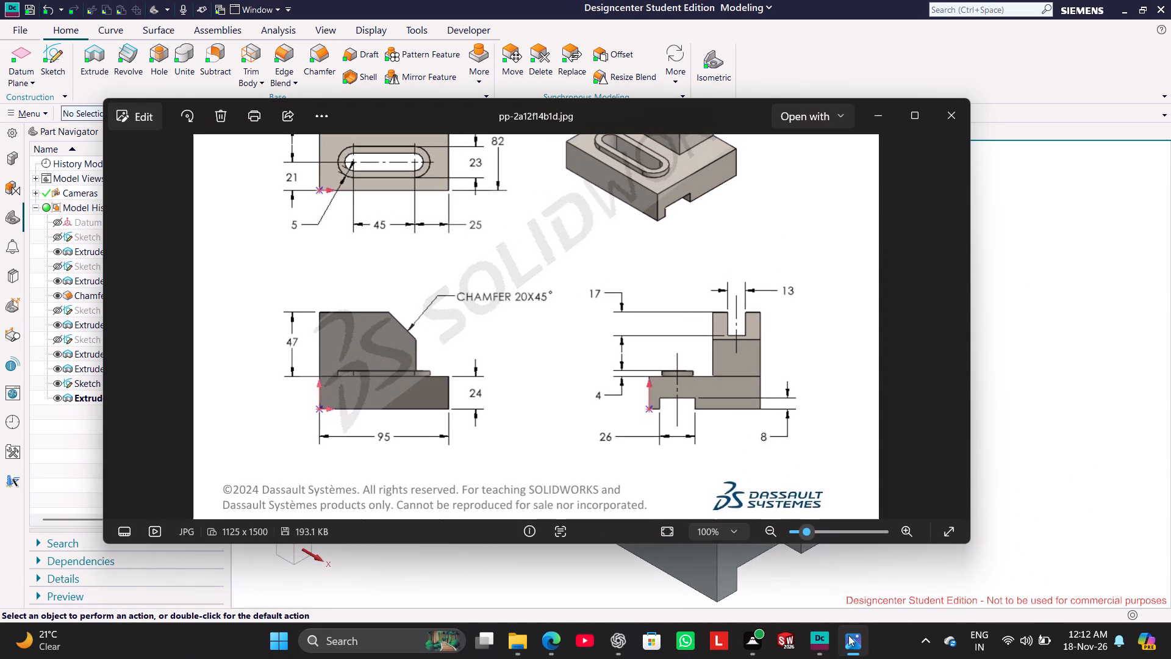
pyautogui.scroll(1, 768, 189)
pyautogui.scroll(-5, 768, 204)
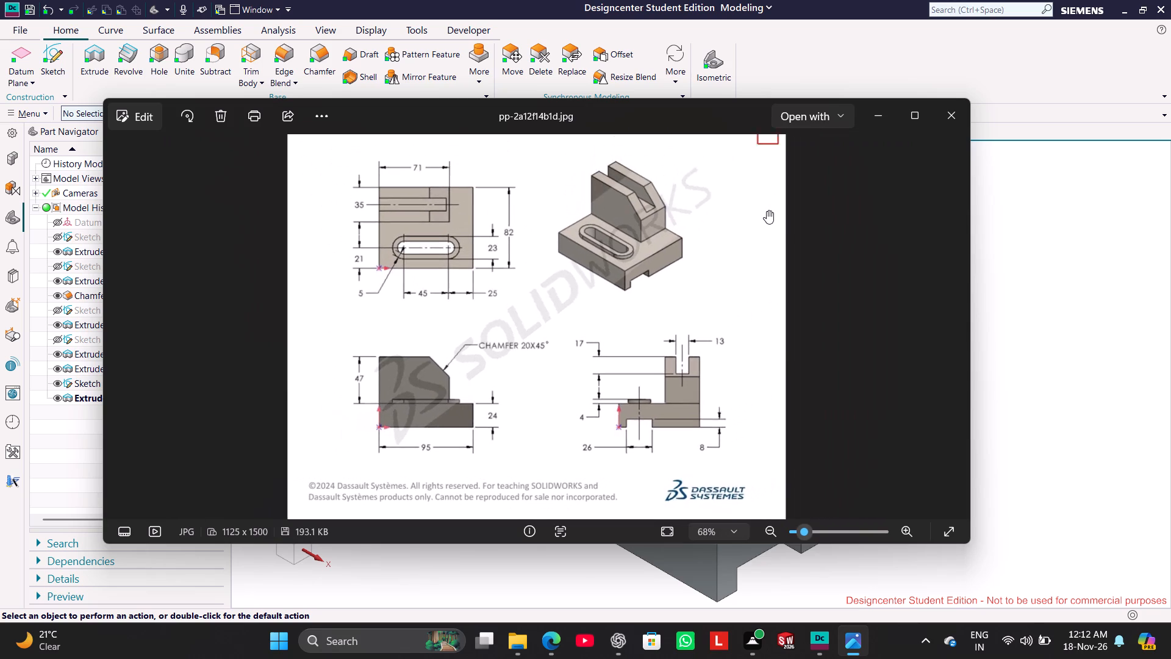
pyautogui.click(853, 641)
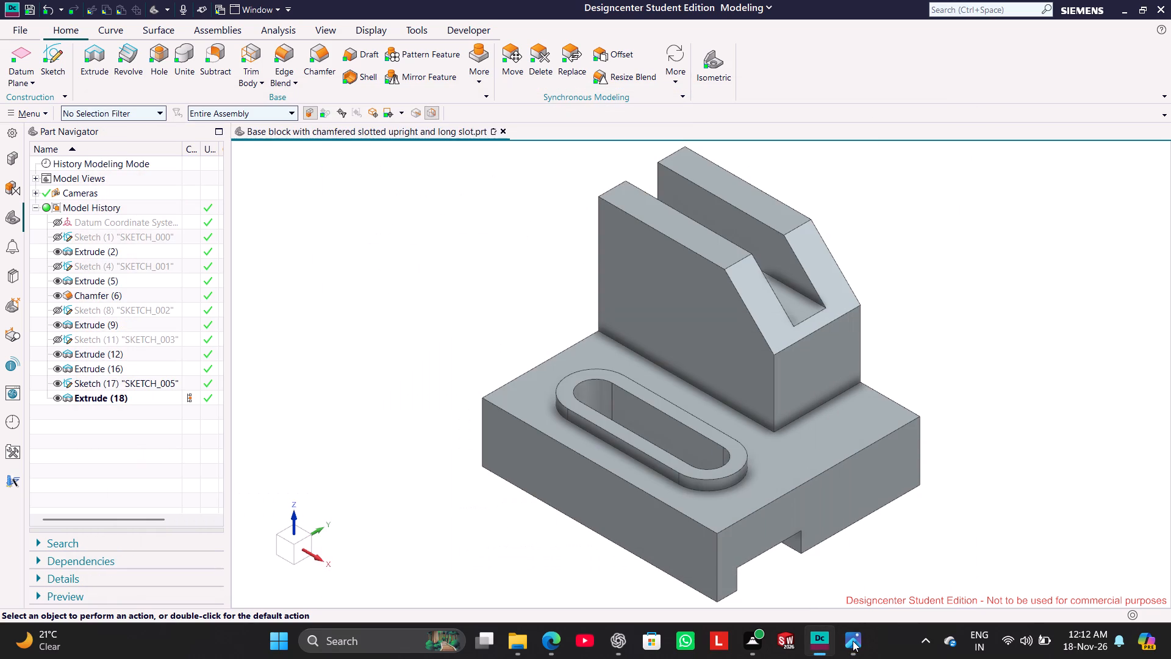
pyautogui.click(853, 641)
pyautogui.click(853, 641)
pyautogui.click(306, 184)
# Save the base block part with all its modified components.
pyautogui.click(24, 26)
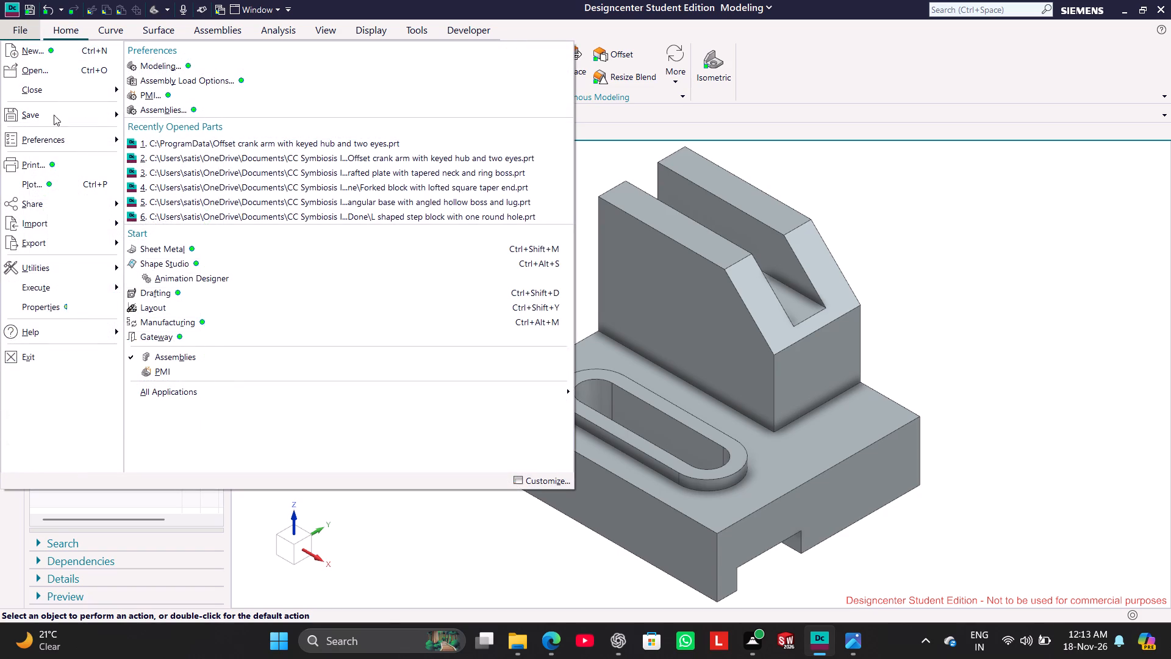
pyautogui.click(50, 116)
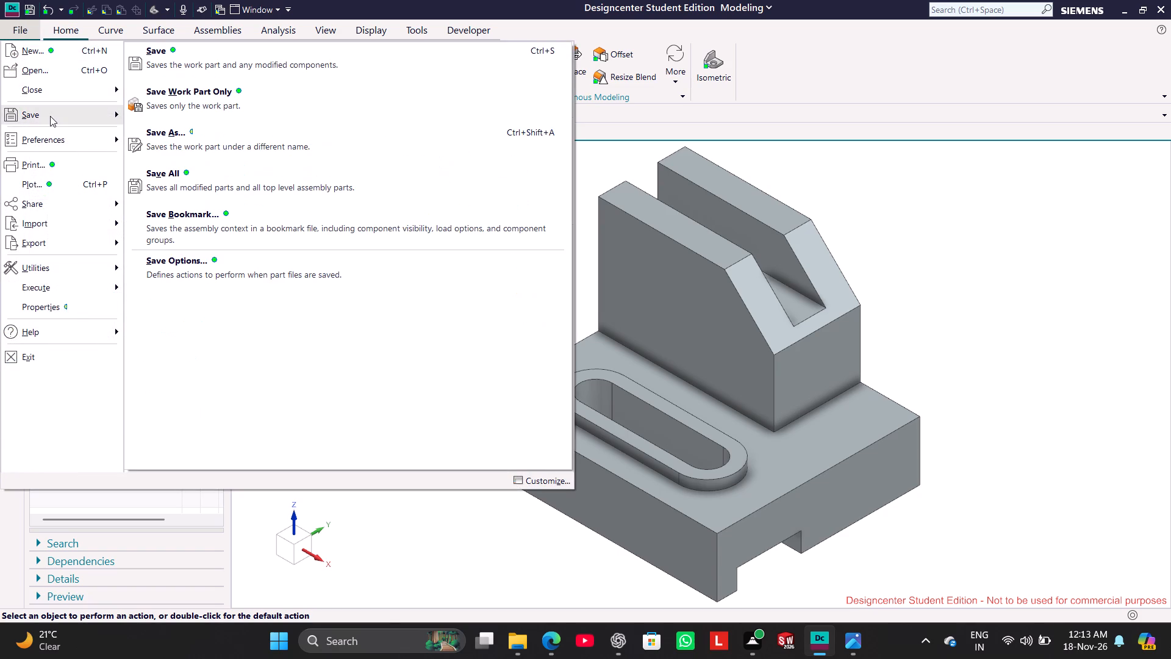
pyautogui.click(50, 116)
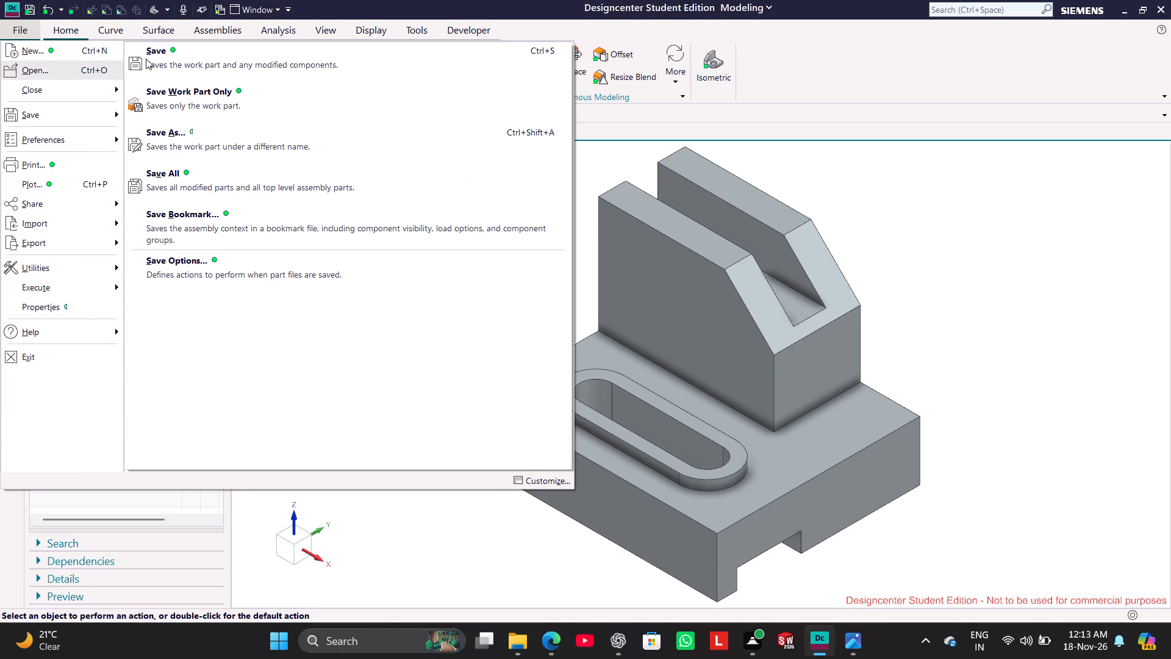
pyautogui.click(149, 56)
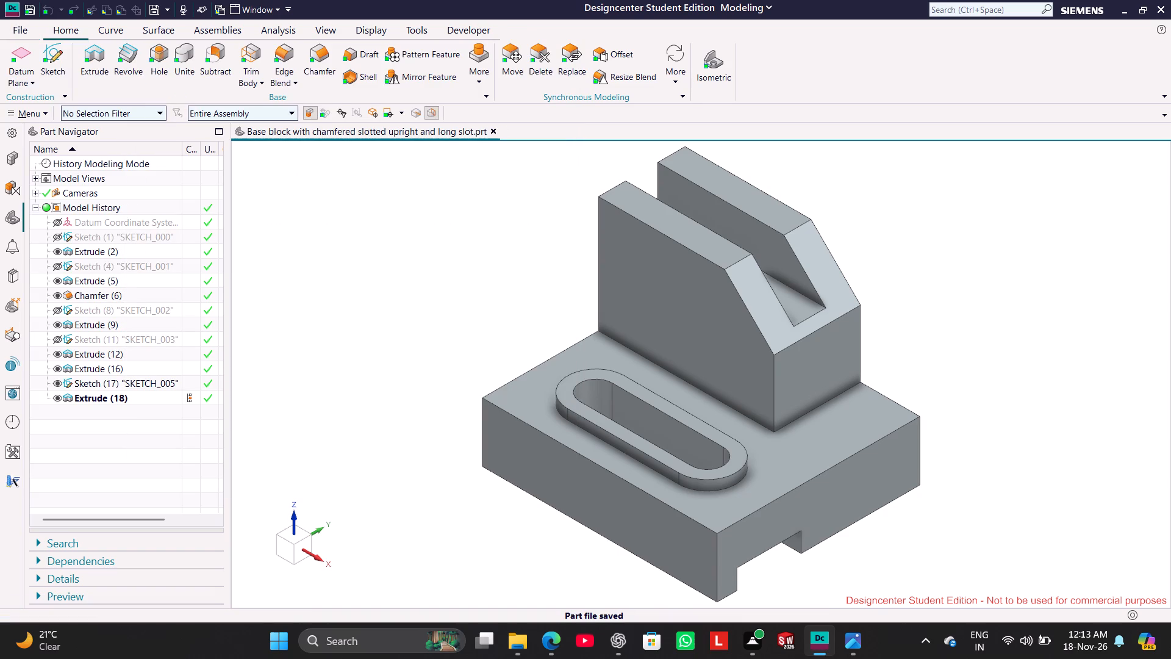
# Stop the journal recording.
pyautogui.click(455, 24)
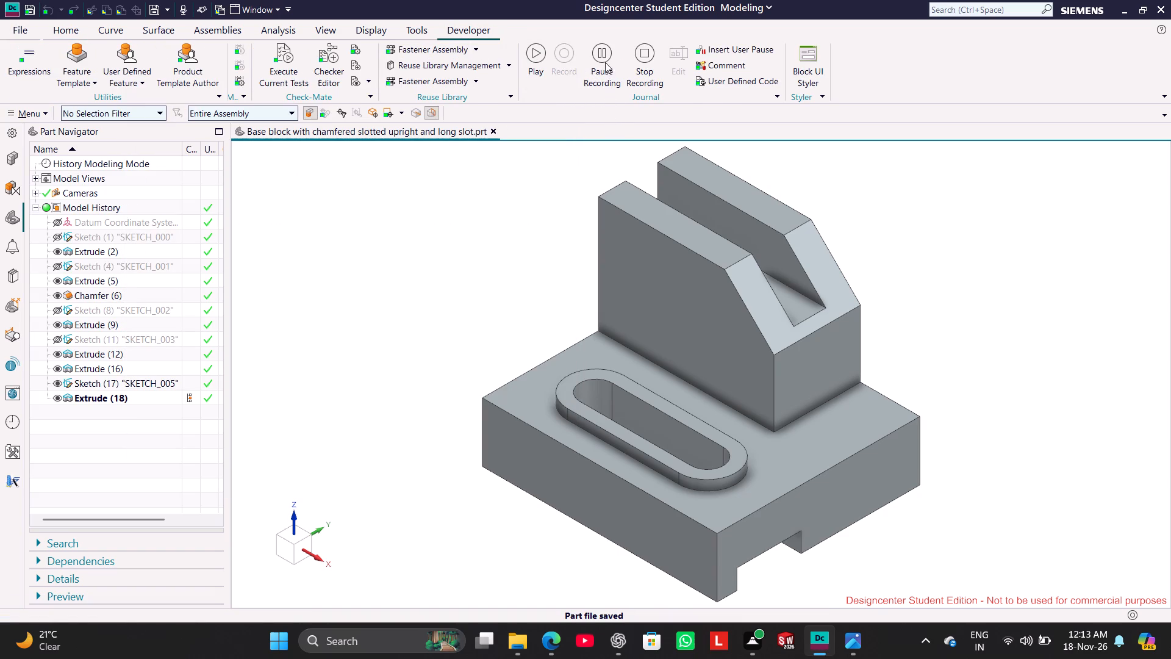
pyautogui.click(642, 56)
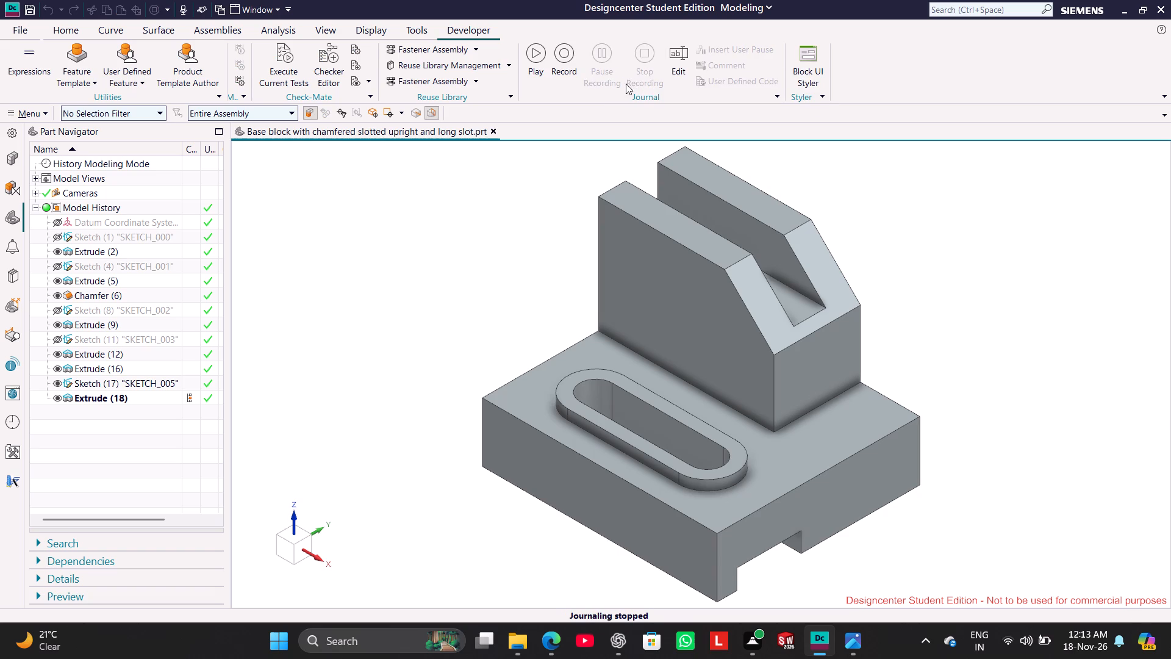
pyautogui.click(388, 231)
# Save the base block part again after ending the journal.
pyautogui.click(29, 7)
pyautogui.click(29, 7)
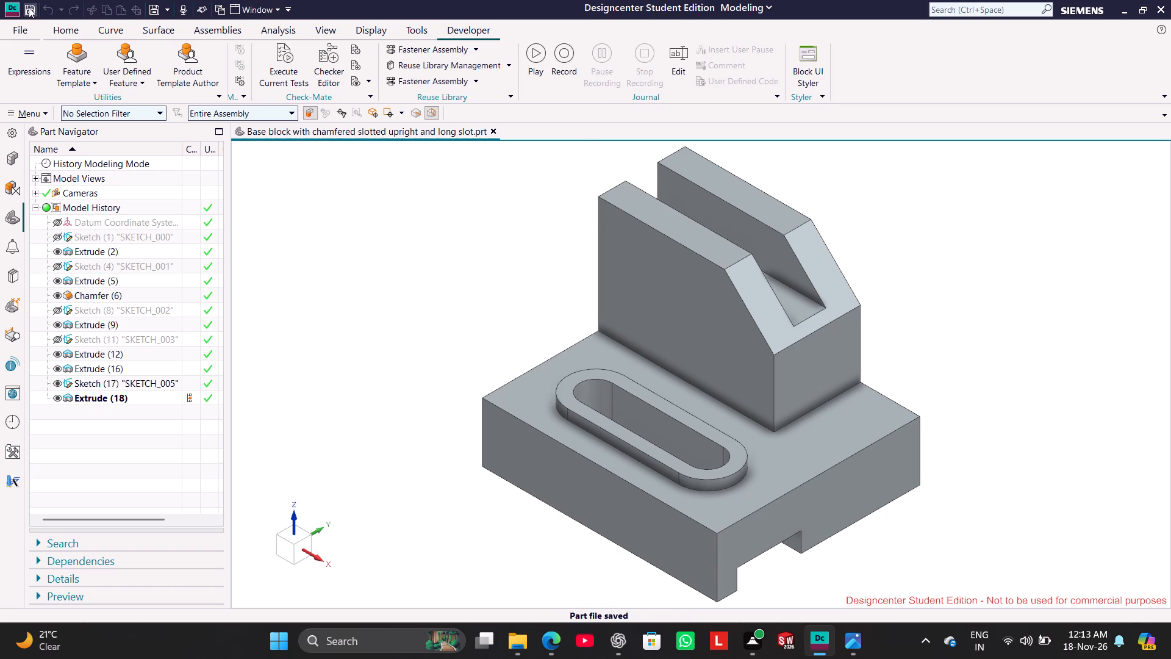
pyautogui.doubleClick(29, 7)
pyautogui.click(29, 7)
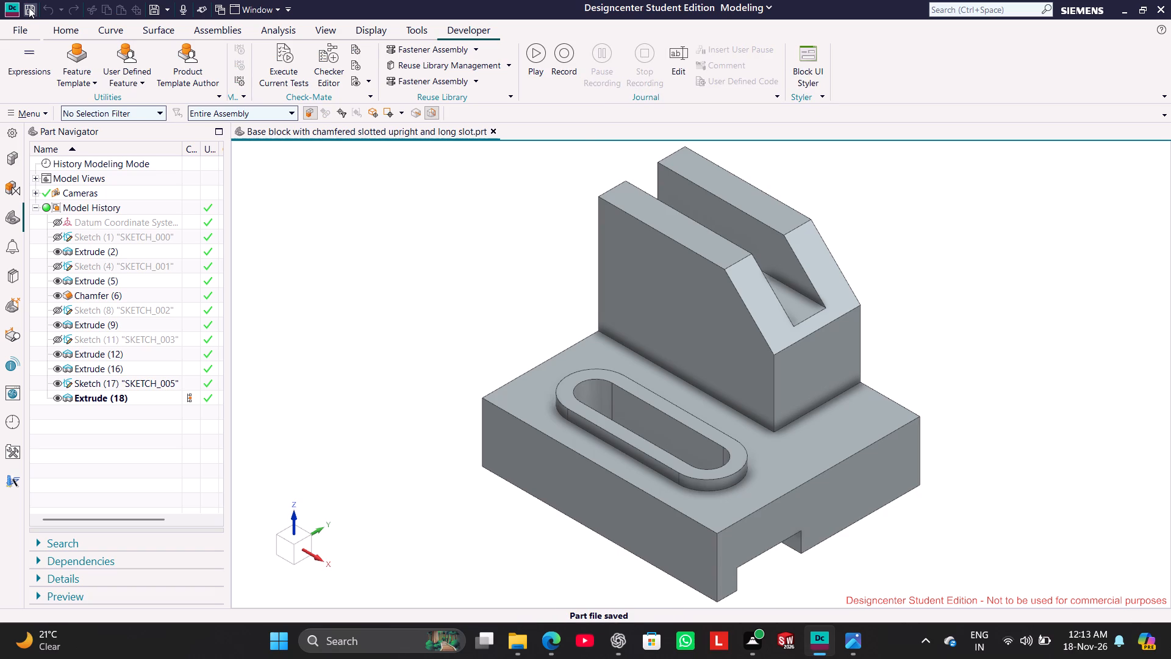
pyautogui.click(29, 7)
pyautogui.doubleClick(29, 7)
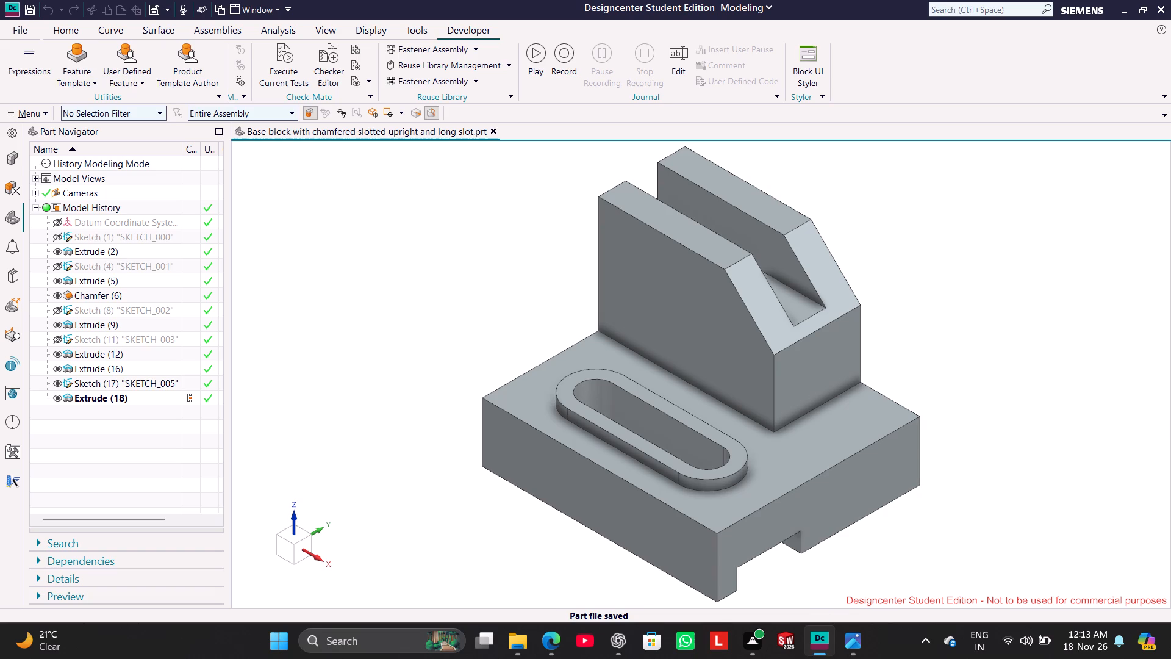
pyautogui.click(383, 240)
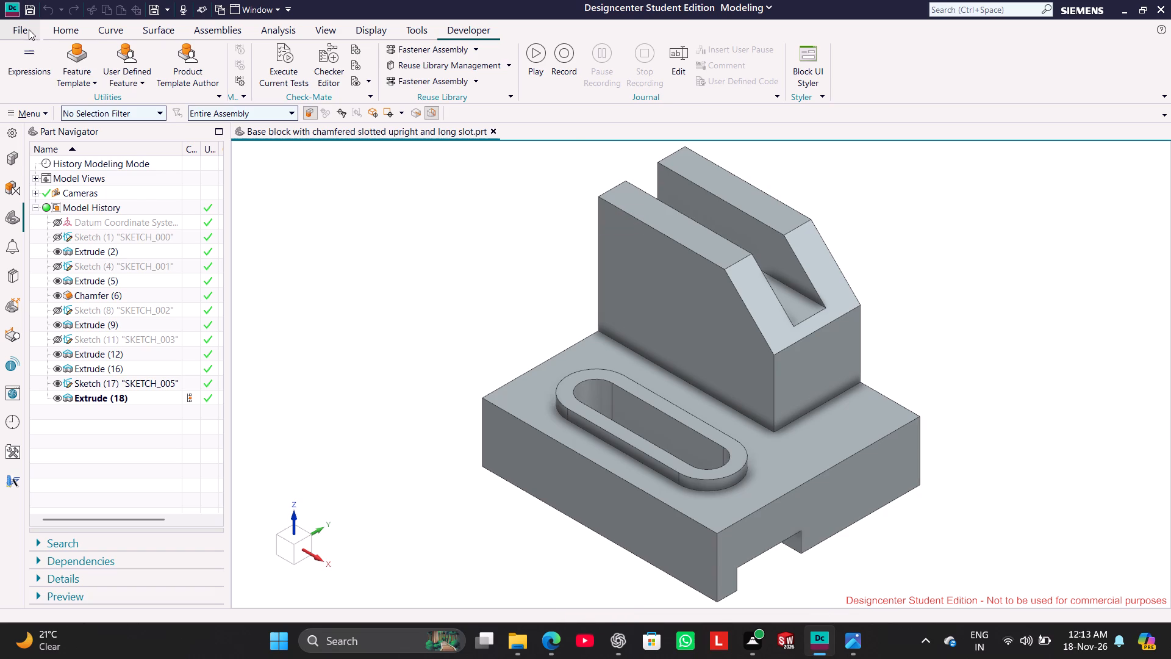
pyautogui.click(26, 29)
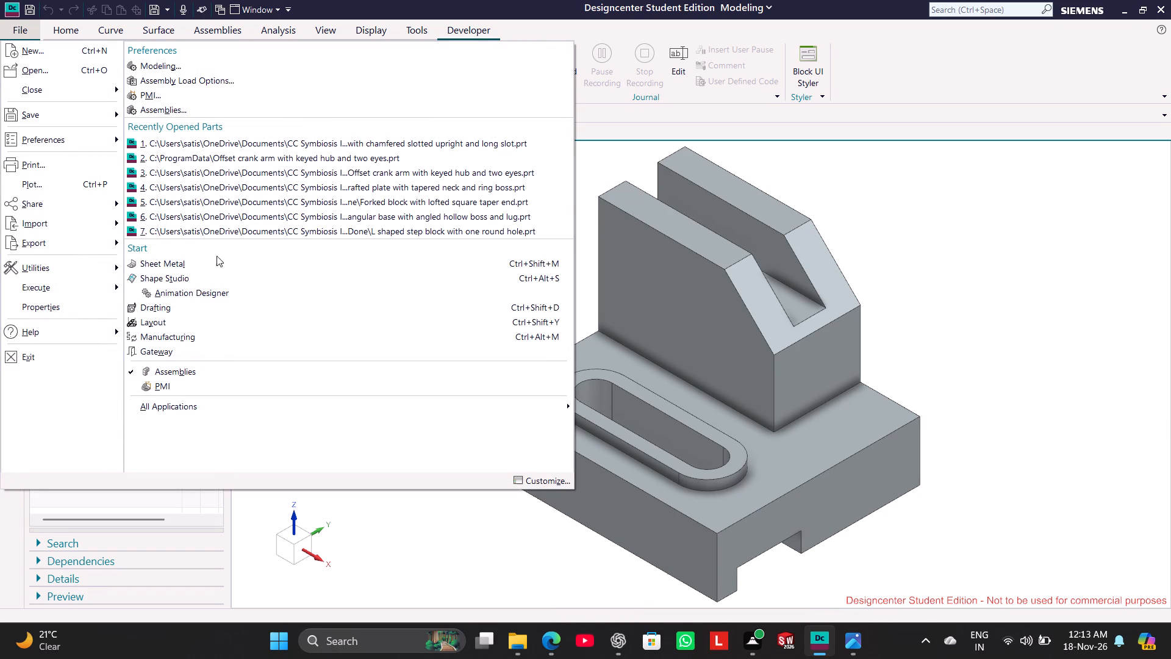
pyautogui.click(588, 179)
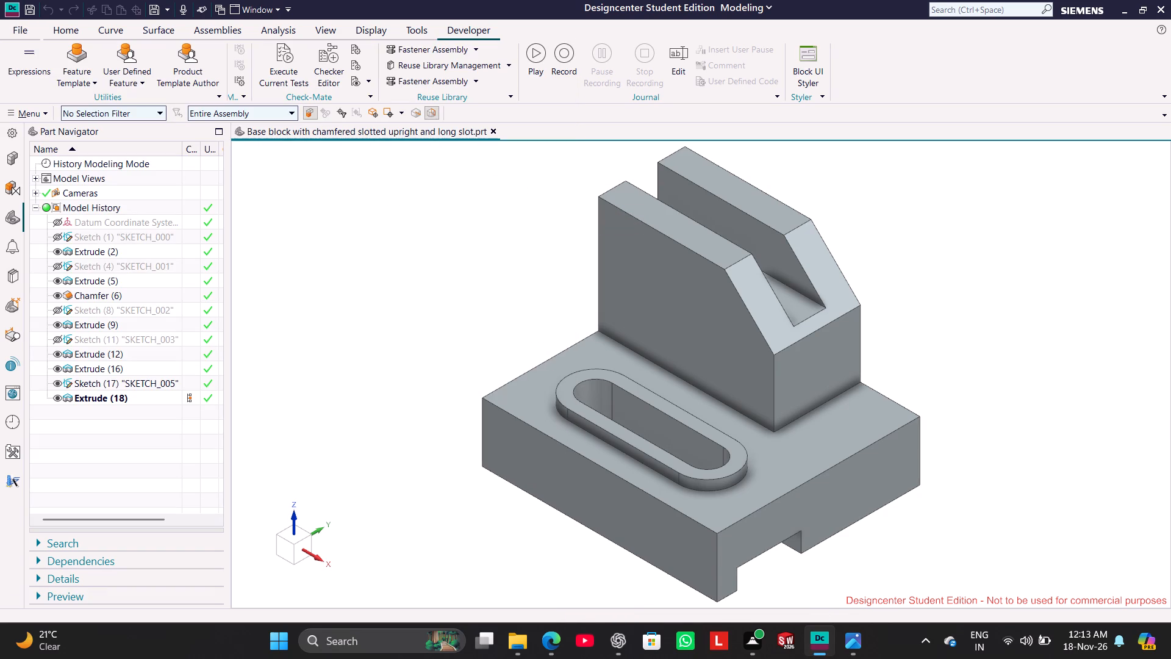
# Save the part once more with the whole model fitted in view.
pyautogui.hotkey('ctrl', 'f')
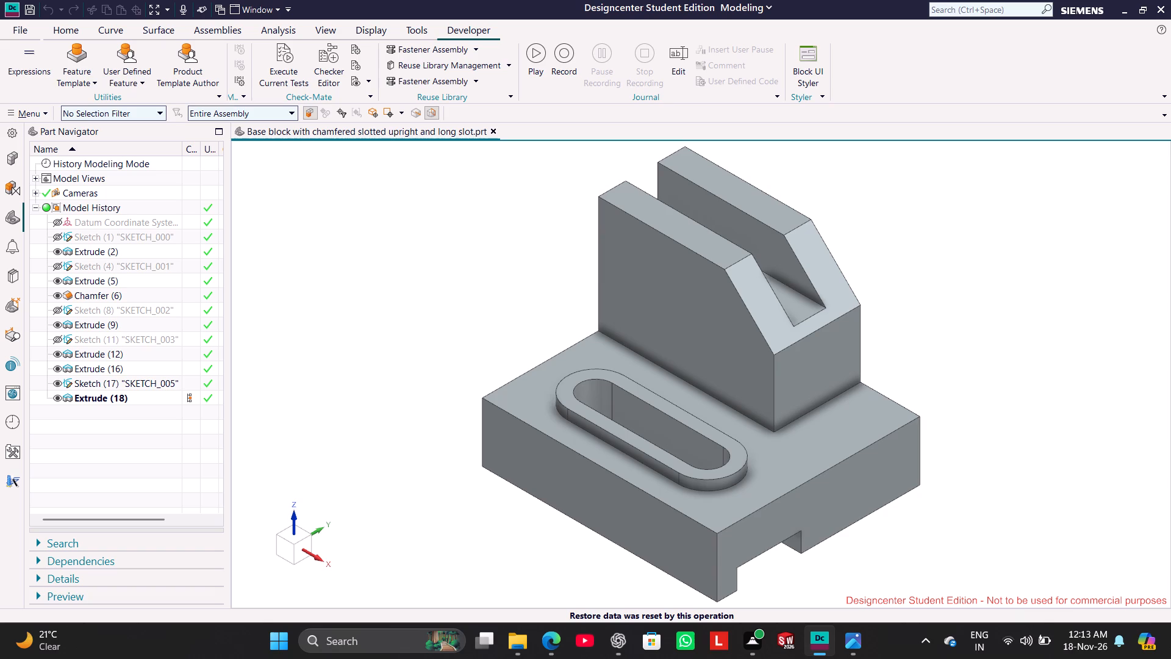
pyautogui.hotkey('ctrl', 'f')
pyautogui.hotkey('ctrl', 's')
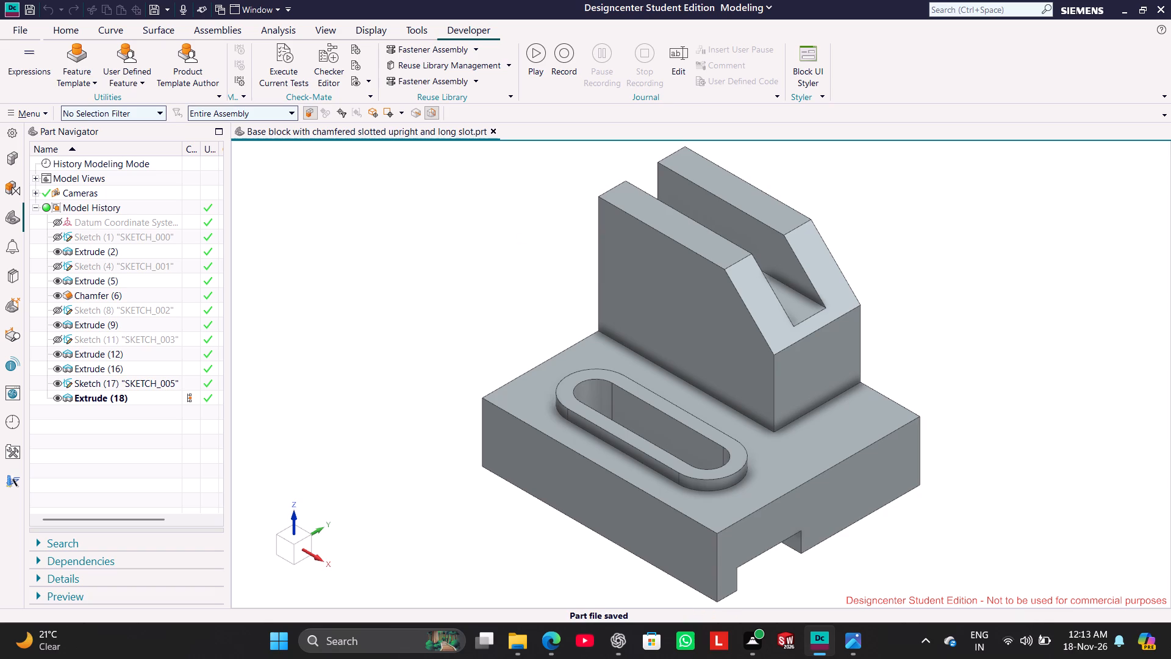
# Print the current model display to a PDF named "Base block with chamfered slotted upright and long slot" in the Tasks Done folder.
pyautogui.scroll(-3, 661, 275)
pyautogui.scroll(2, 698, 273)
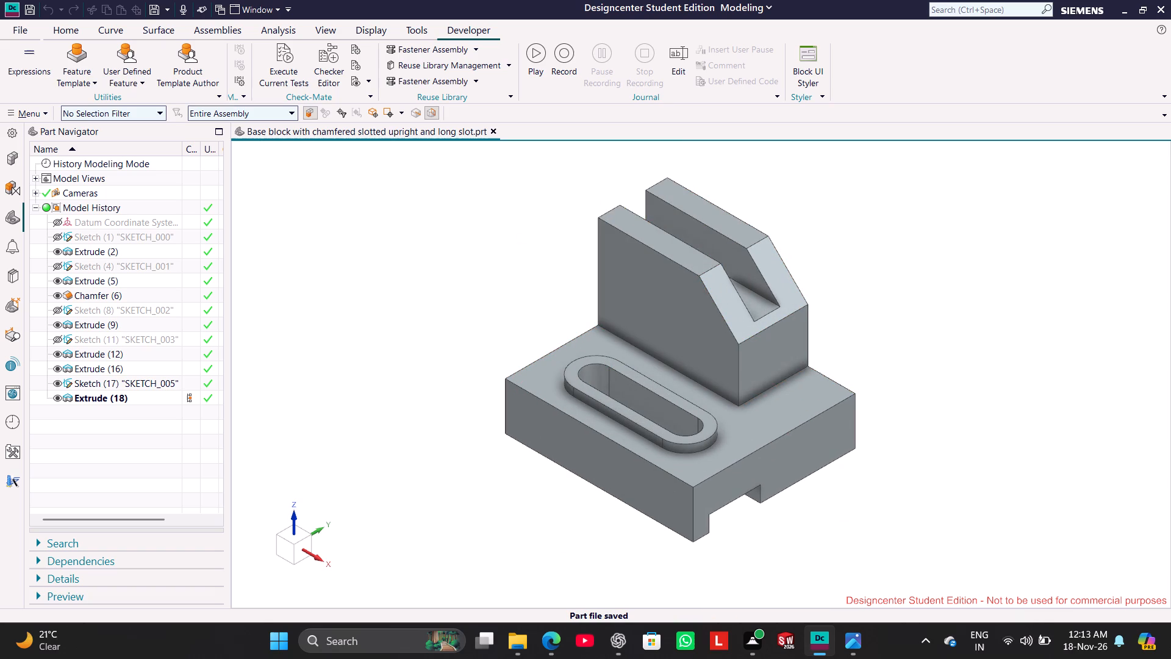
pyautogui.click(23, 31)
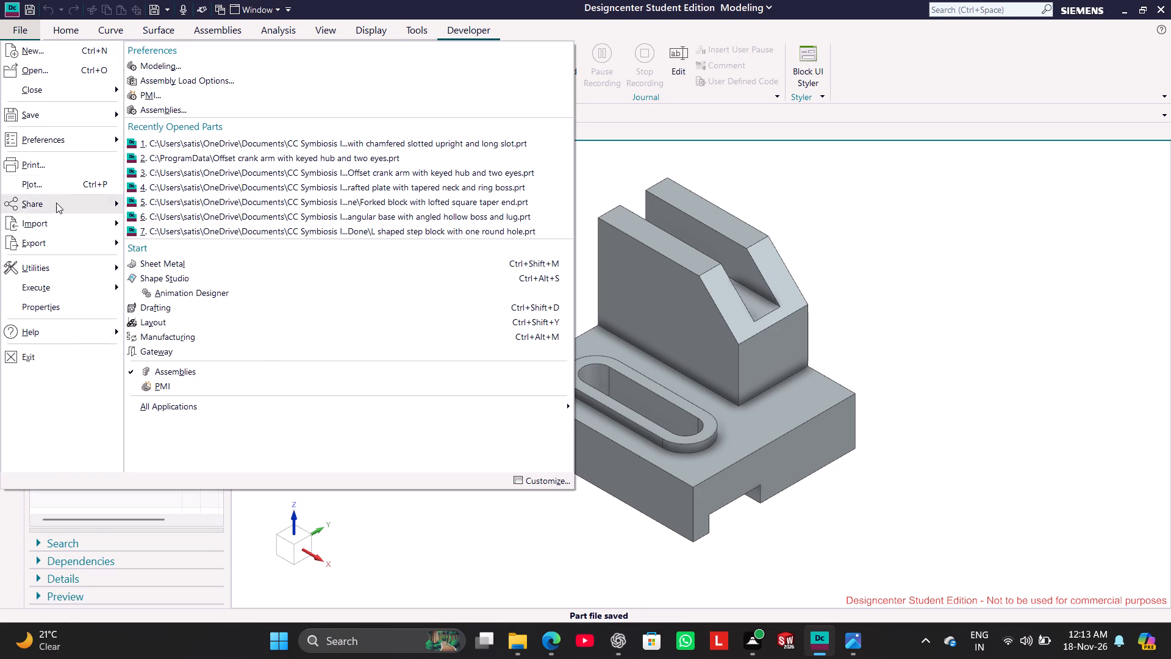
pyautogui.click(55, 169)
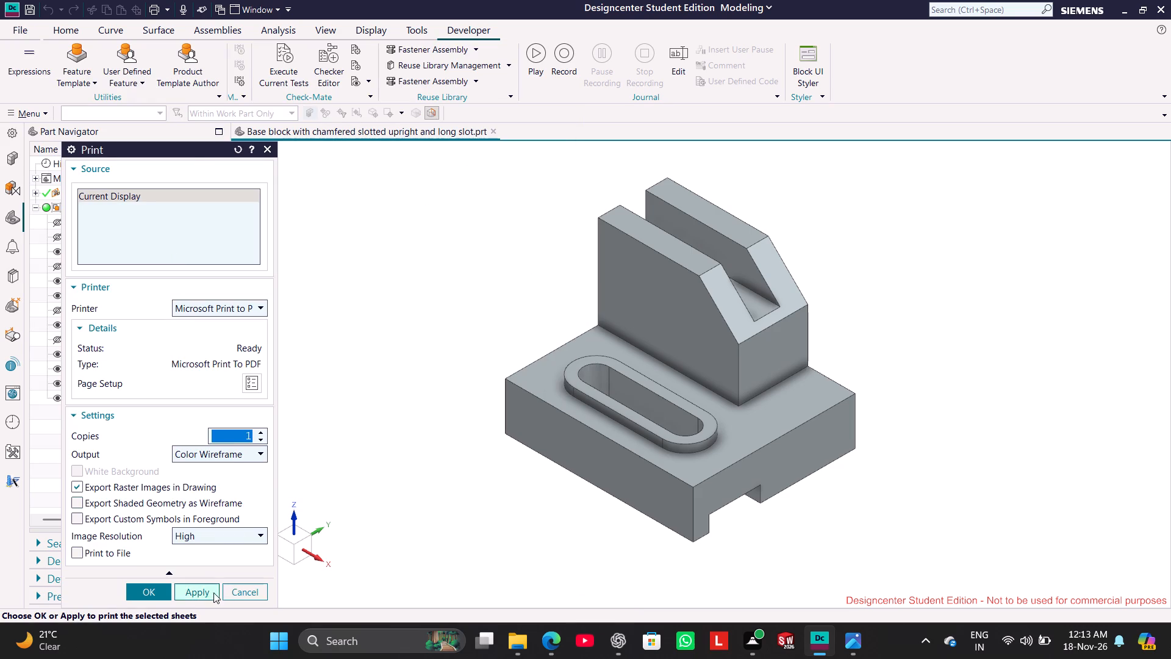
pyautogui.click(208, 592)
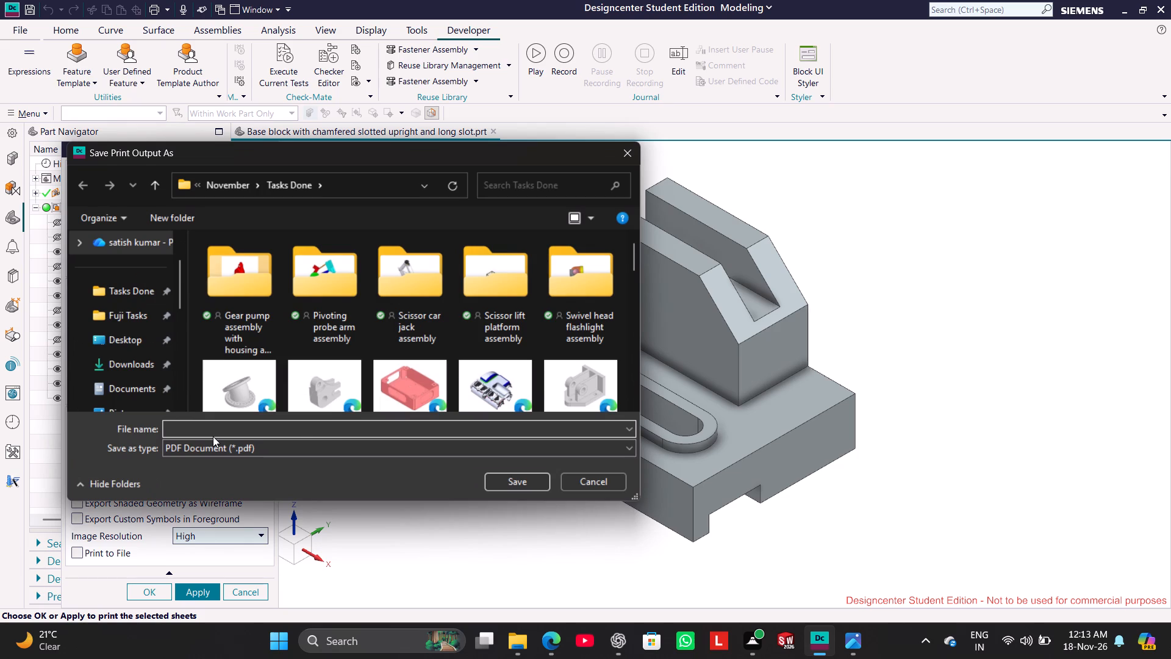
pyautogui.hotkey('ctrl', 'v')
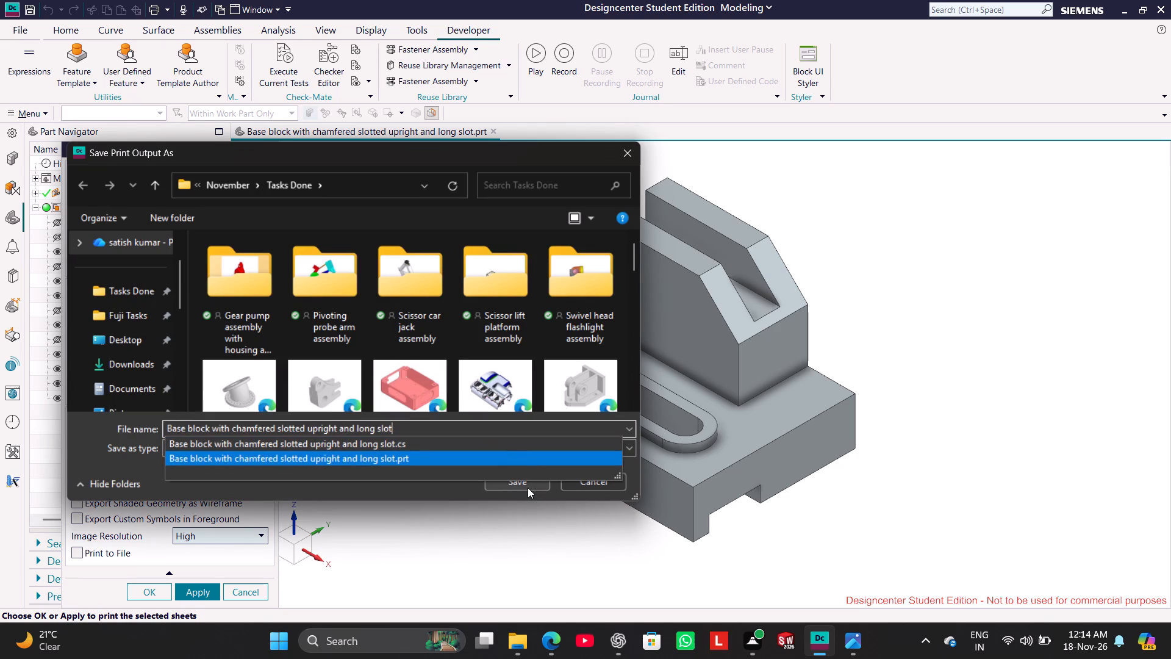
pyautogui.click(481, 546)
pyautogui.click(504, 484)
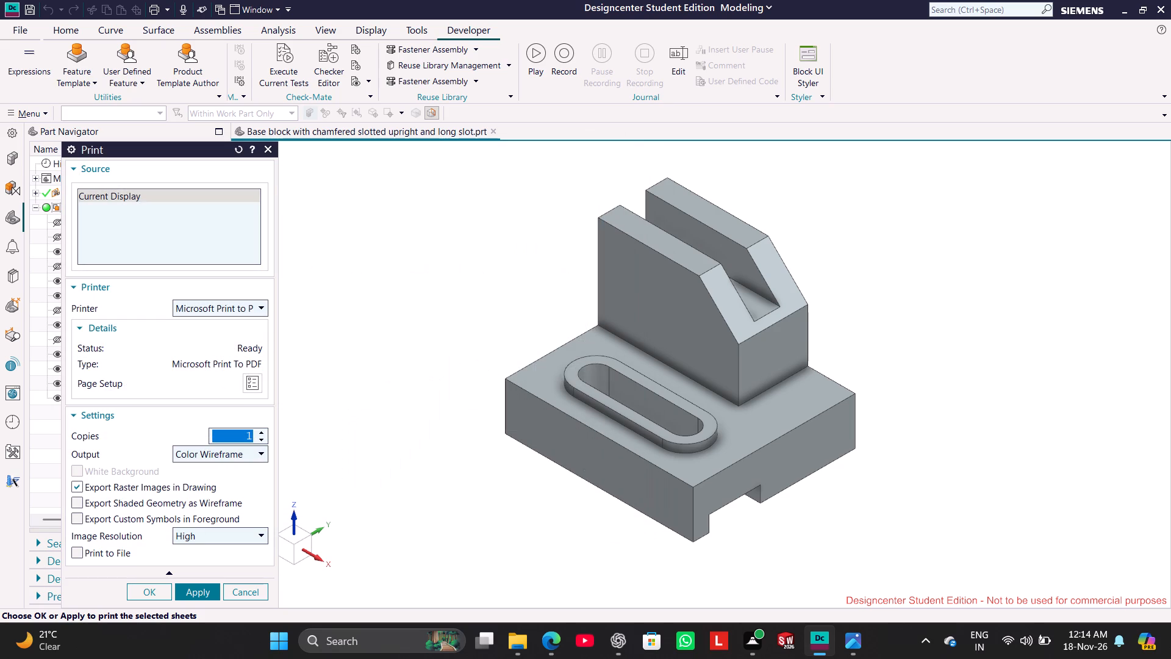
pyautogui.click(160, 589)
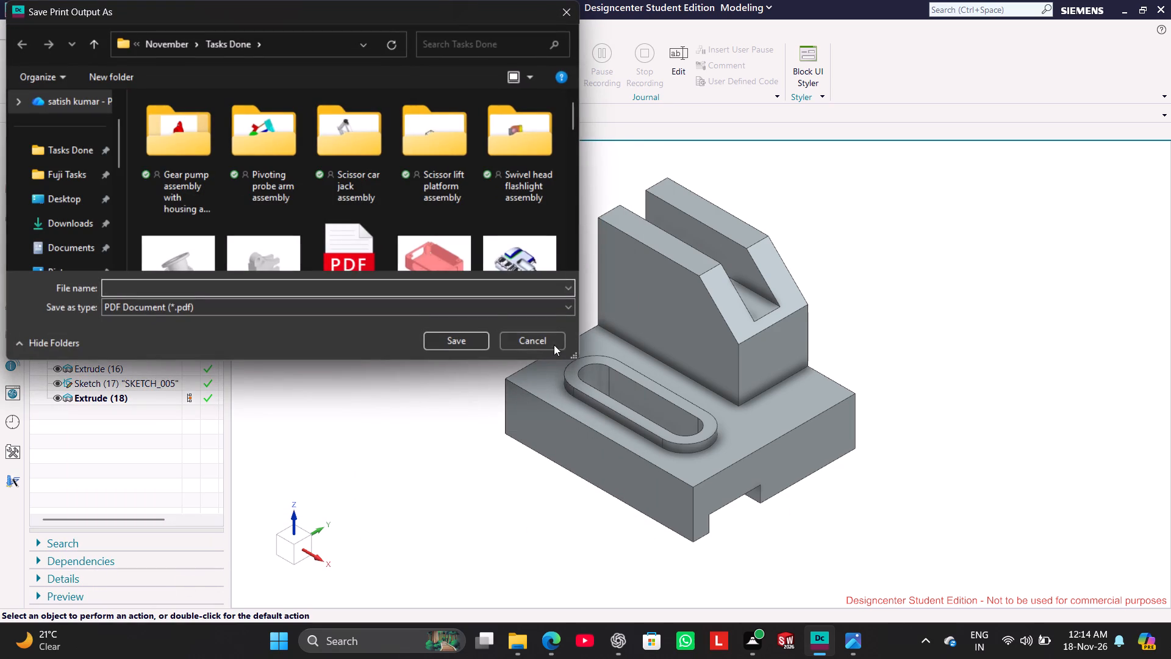
pyautogui.click(554, 345)
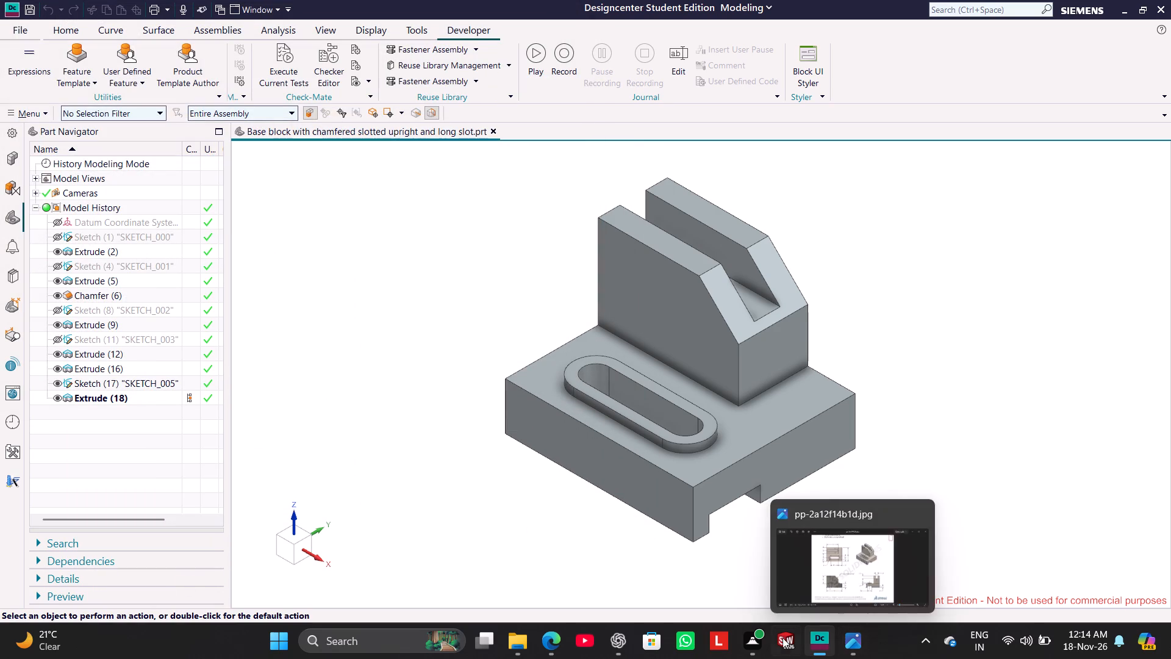